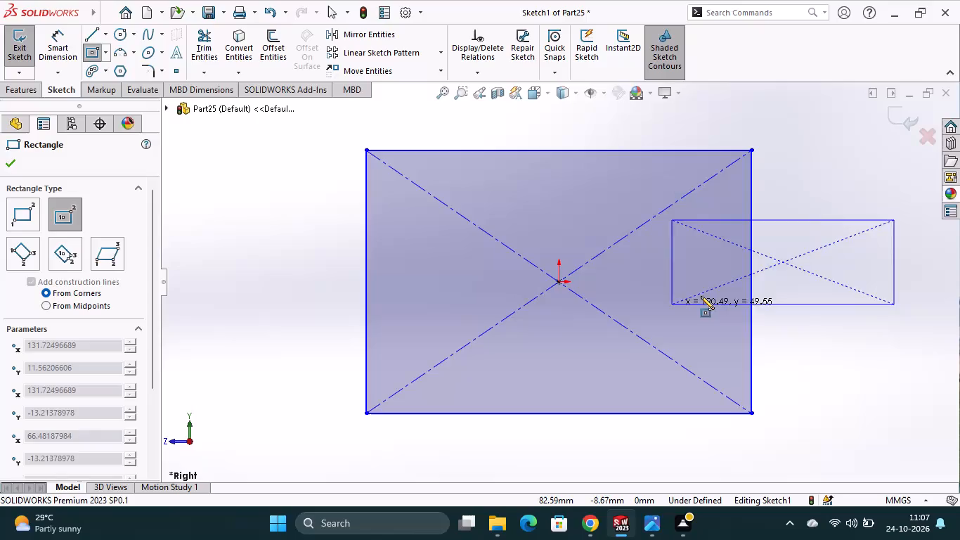
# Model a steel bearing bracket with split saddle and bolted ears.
# Dimension the center rectangle on the Right Plane sketch 66 mm high and 110 mm wide.
pyautogui.press('Escape')
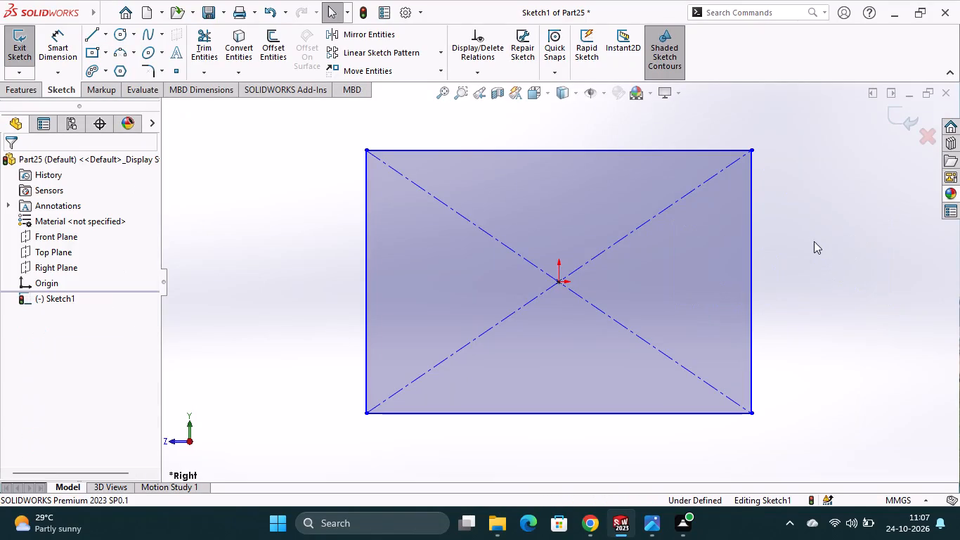
pyautogui.click(59, 46)
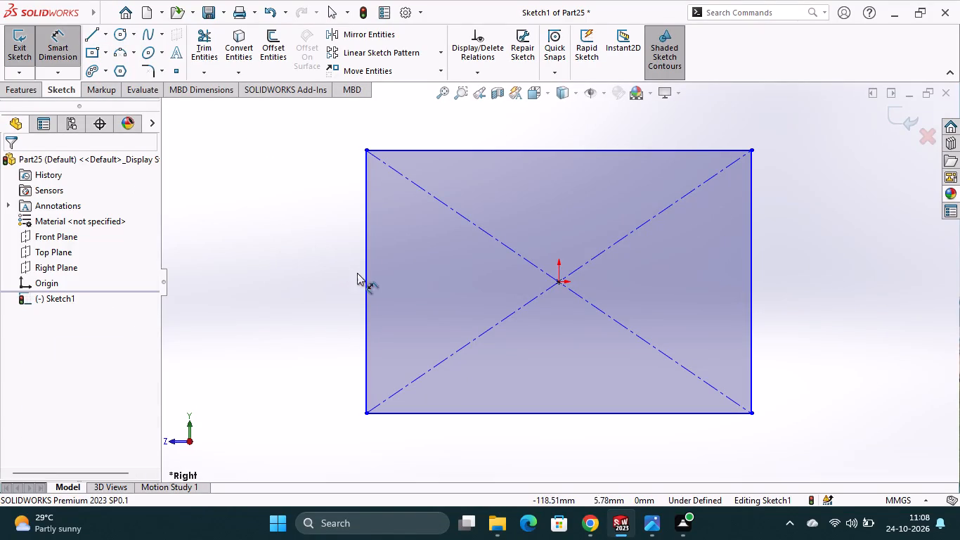
pyautogui.click(365, 285)
pyautogui.click(329, 285)
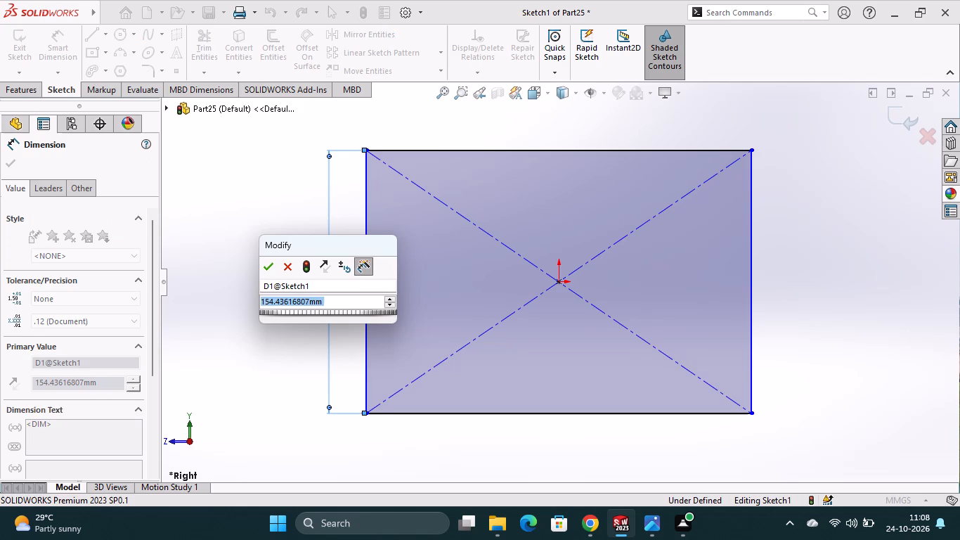
pyautogui.write('66')
pyautogui.press('Return')
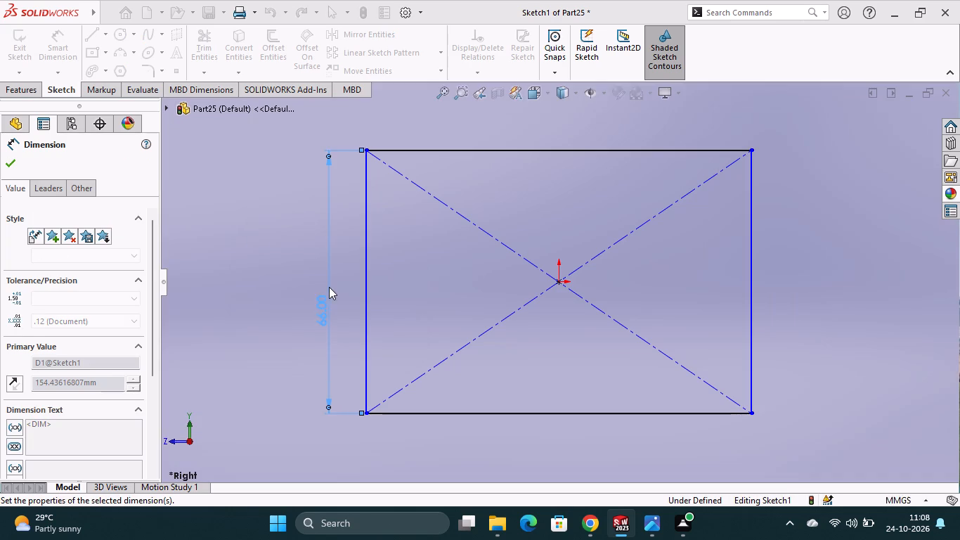
pyautogui.click(615, 150)
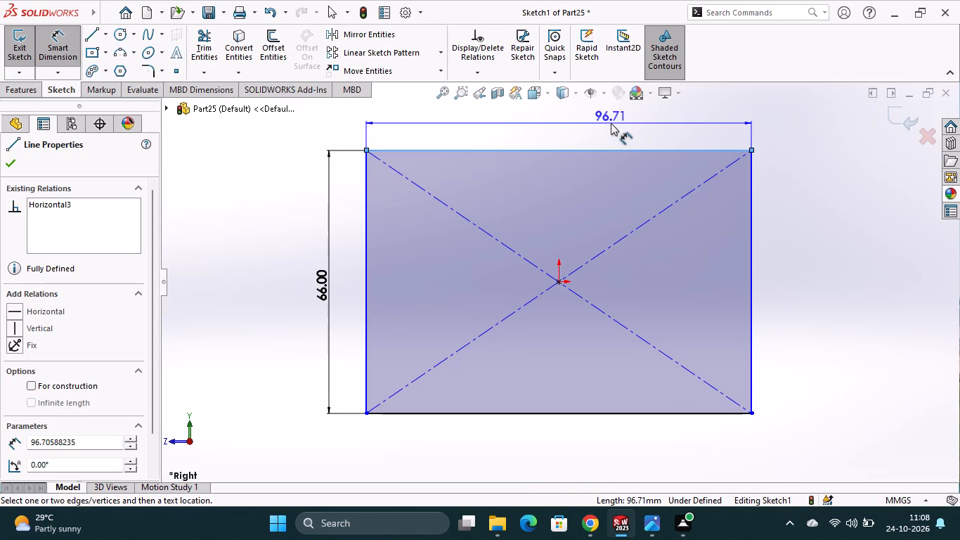
pyautogui.click(611, 123)
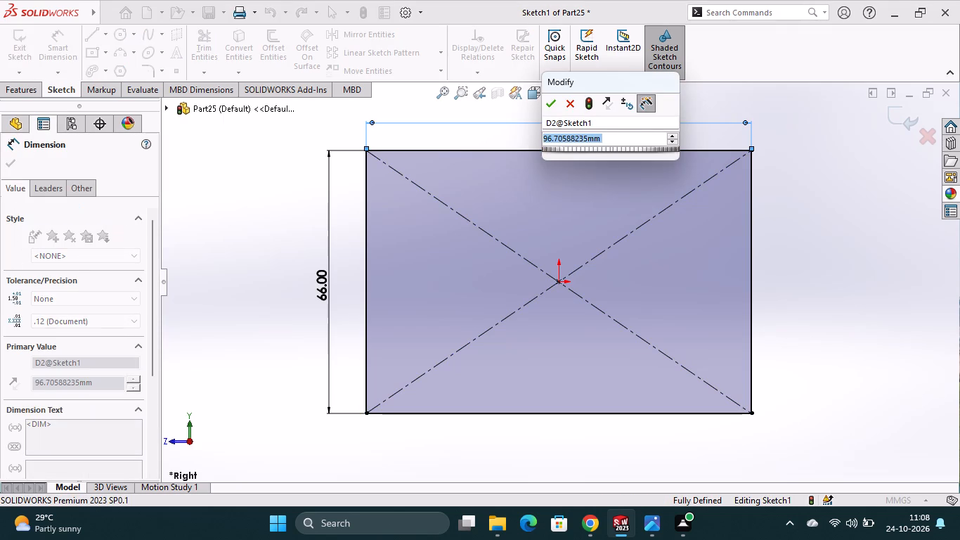
pyautogui.write('110')
pyautogui.press('Return')
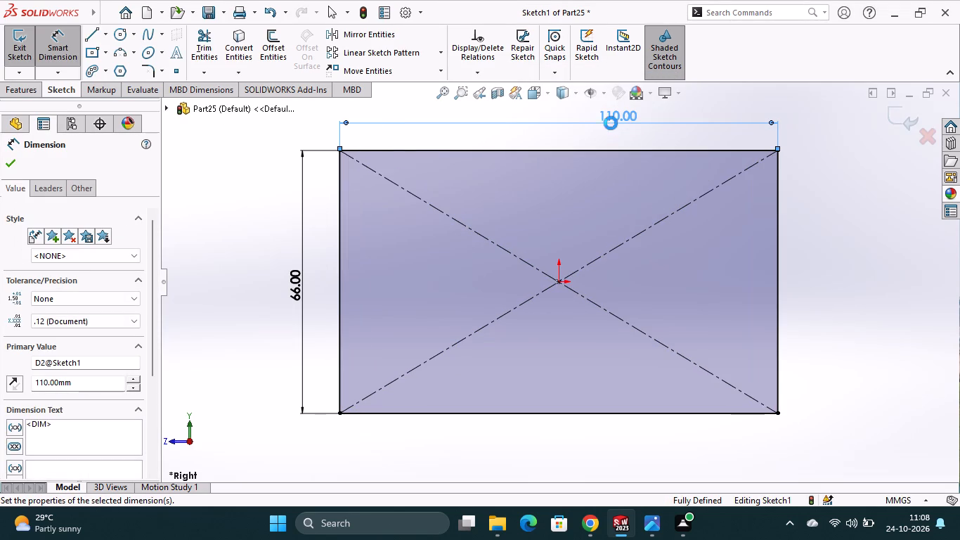
# Extrude the rectangle as a blind boss 20 mm deep.
pyautogui.click(32, 91)
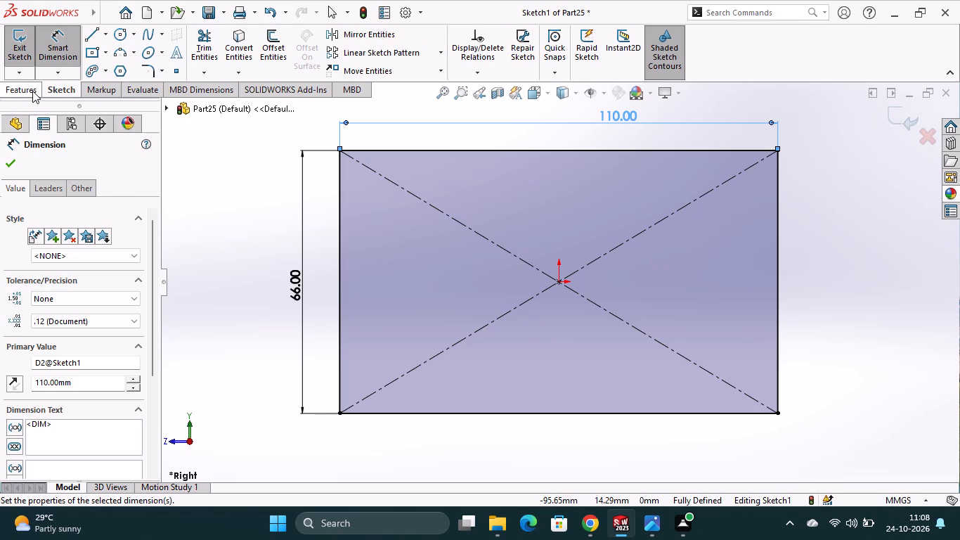
pyautogui.click(34, 56)
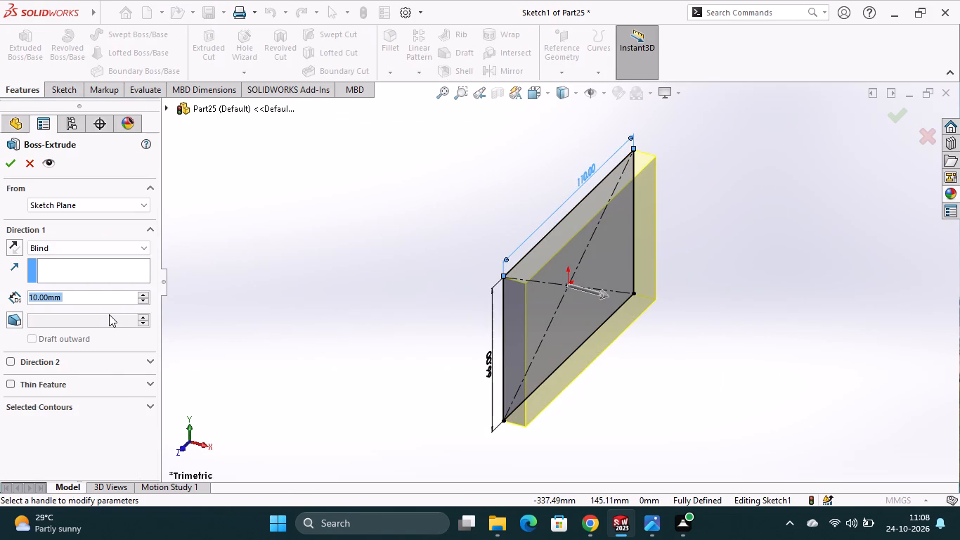
pyautogui.write('20')
pyautogui.press('Return')
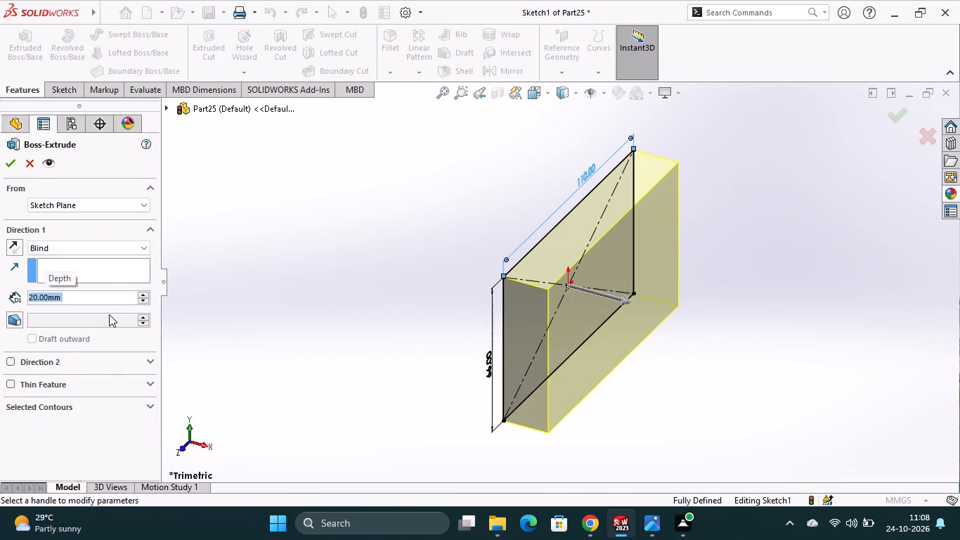
pyautogui.click(11, 167)
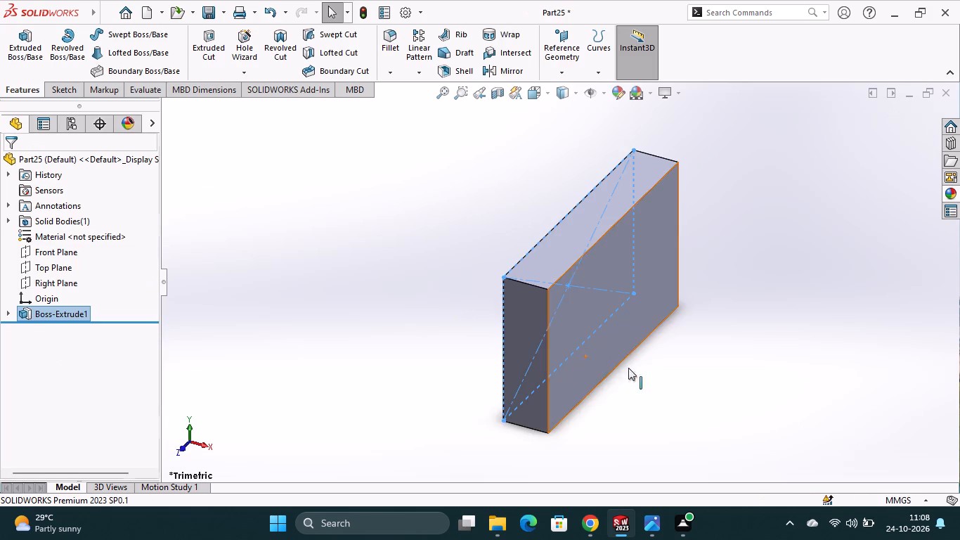
pyautogui.click(692, 371)
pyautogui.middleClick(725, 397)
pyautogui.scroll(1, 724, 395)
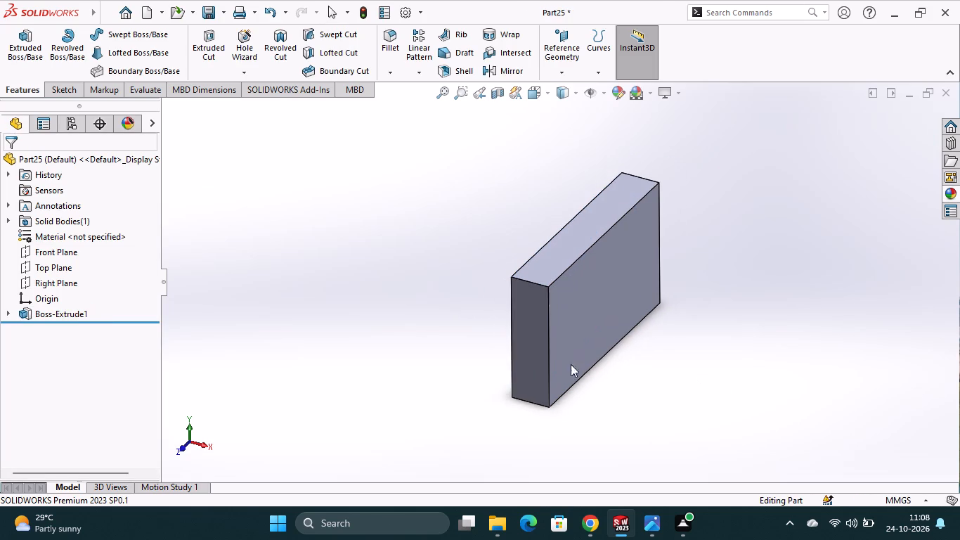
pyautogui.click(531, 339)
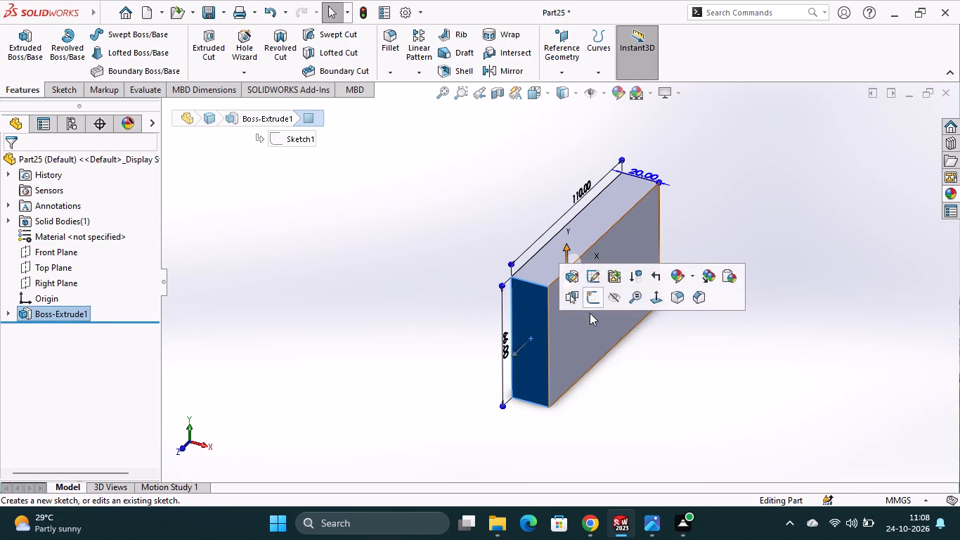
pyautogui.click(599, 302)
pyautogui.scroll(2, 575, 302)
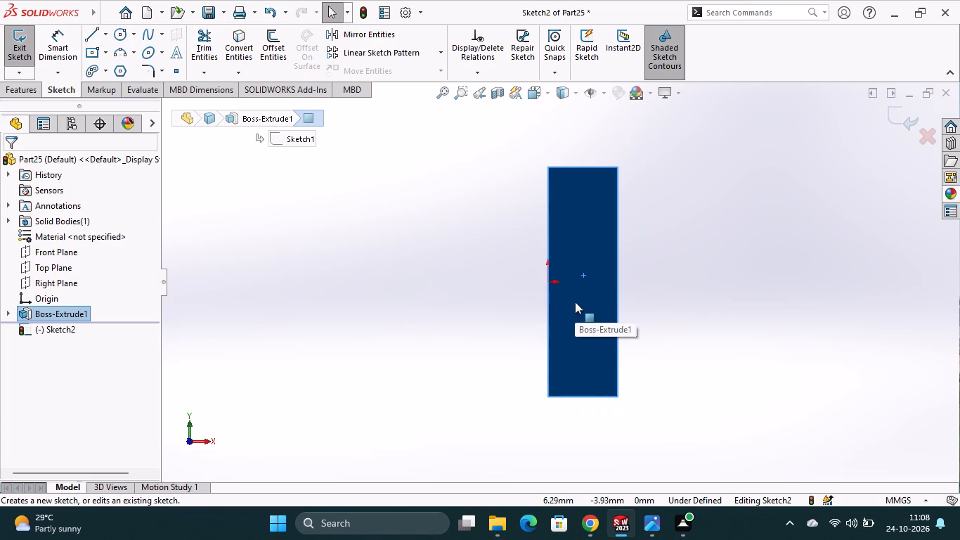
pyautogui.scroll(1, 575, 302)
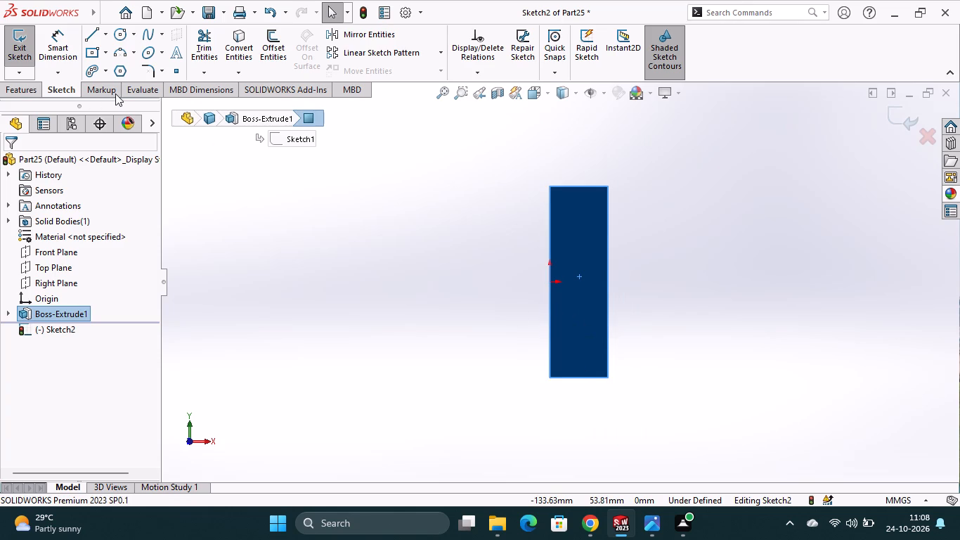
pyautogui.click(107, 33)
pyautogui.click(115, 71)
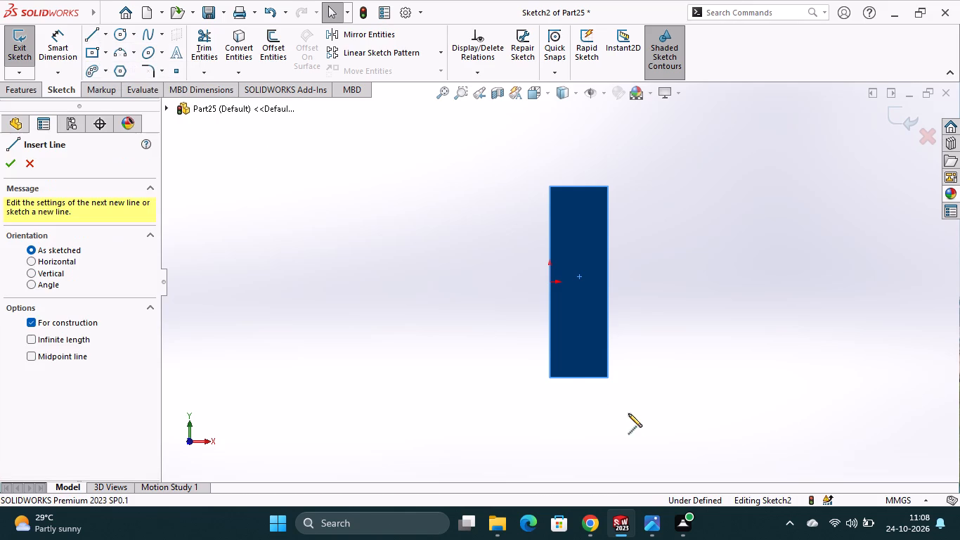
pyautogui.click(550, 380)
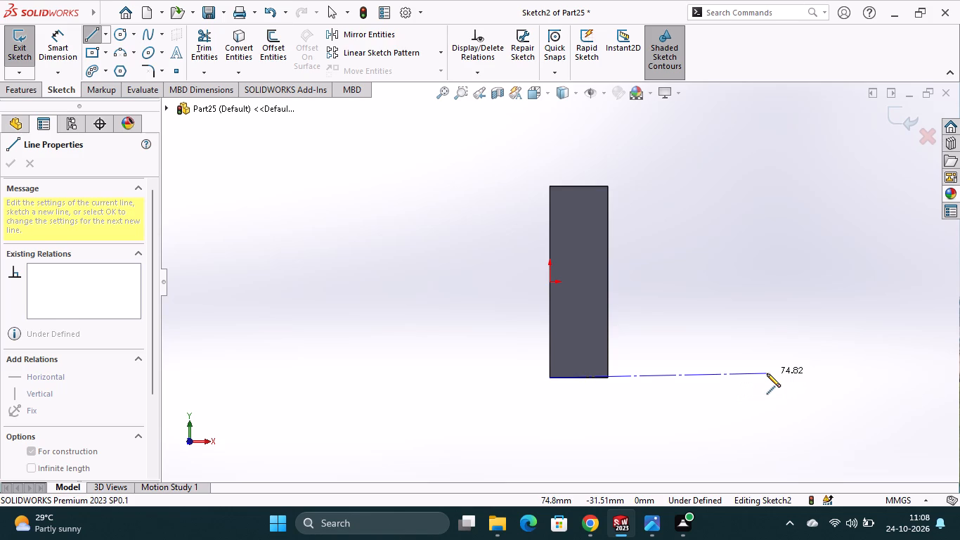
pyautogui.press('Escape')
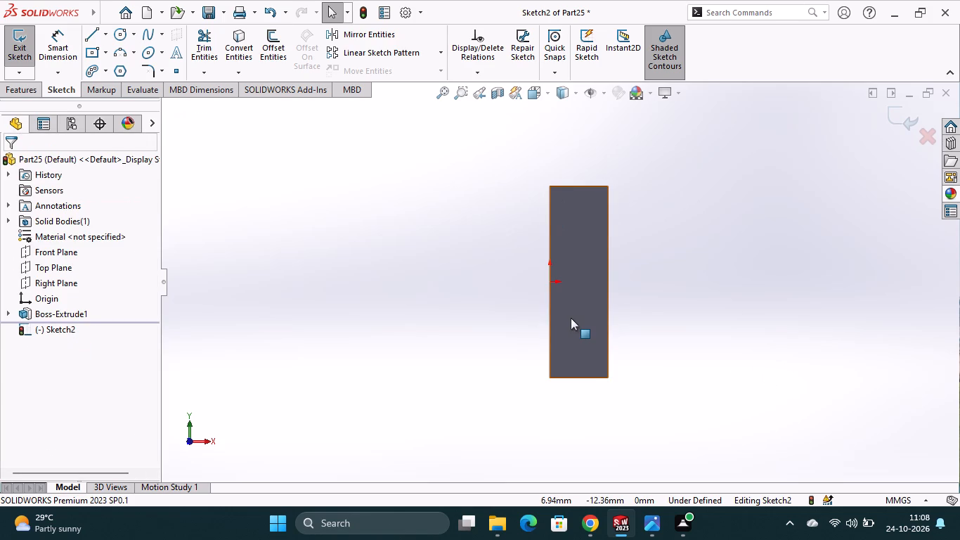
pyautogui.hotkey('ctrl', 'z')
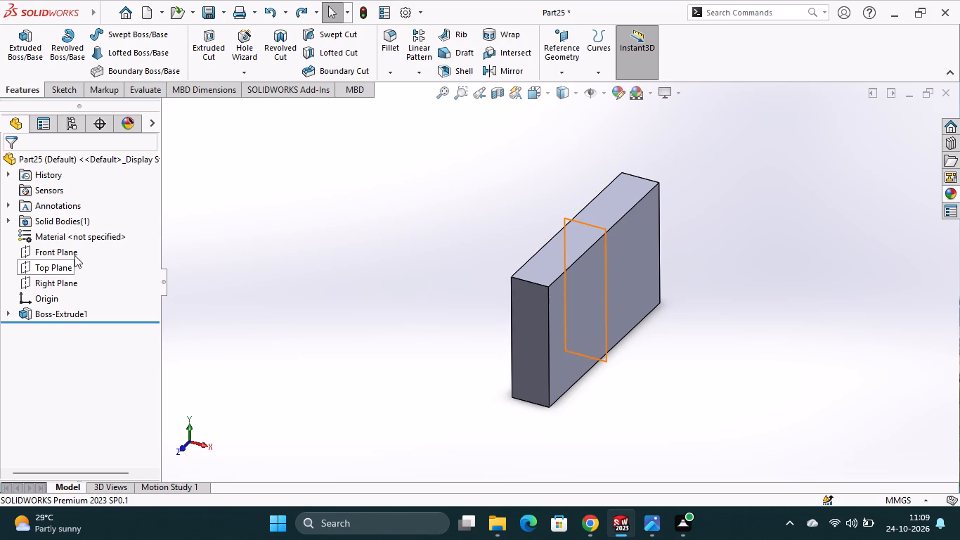
# Start a sketch on the Front Plane and draw a horizontal centerline from the block's lower origin-side corner, continued by a tall vertical centerline at its far end.
pyautogui.click(74, 255)
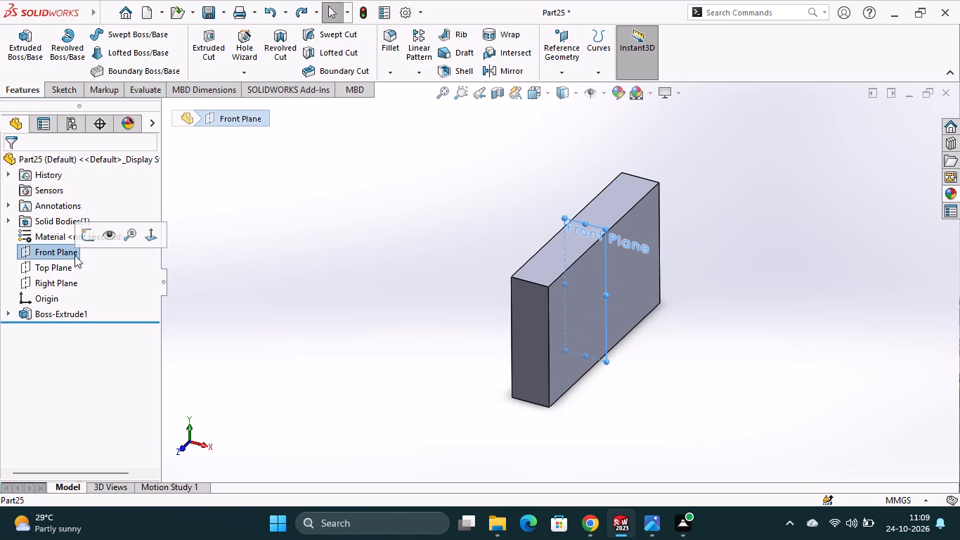
pyautogui.click(89, 238)
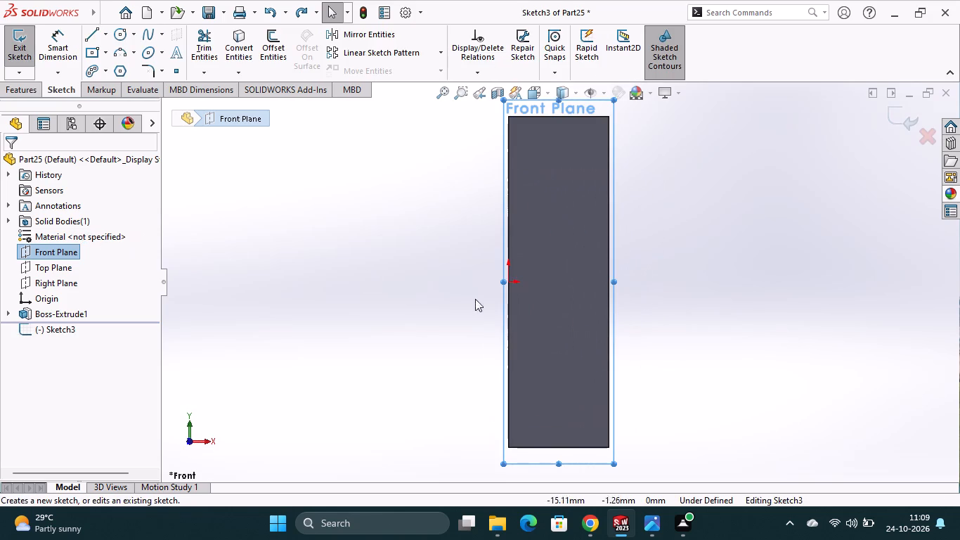
pyautogui.scroll(2, 637, 331)
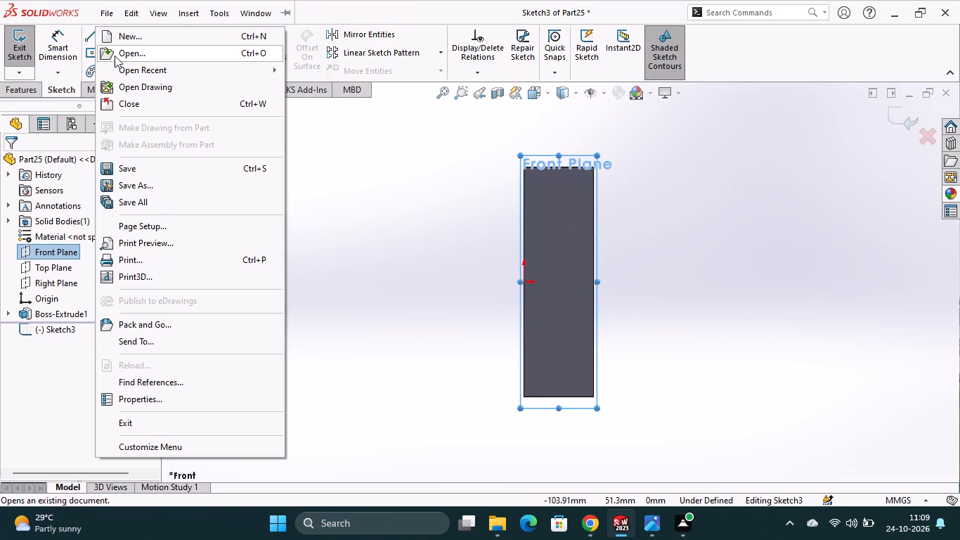
pyautogui.click(323, 203)
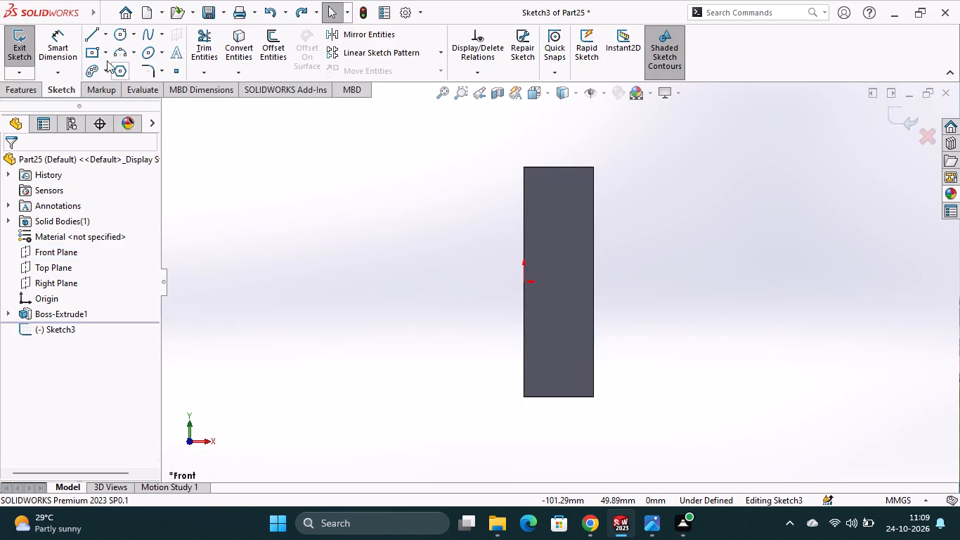
pyautogui.click(107, 37)
pyautogui.click(110, 67)
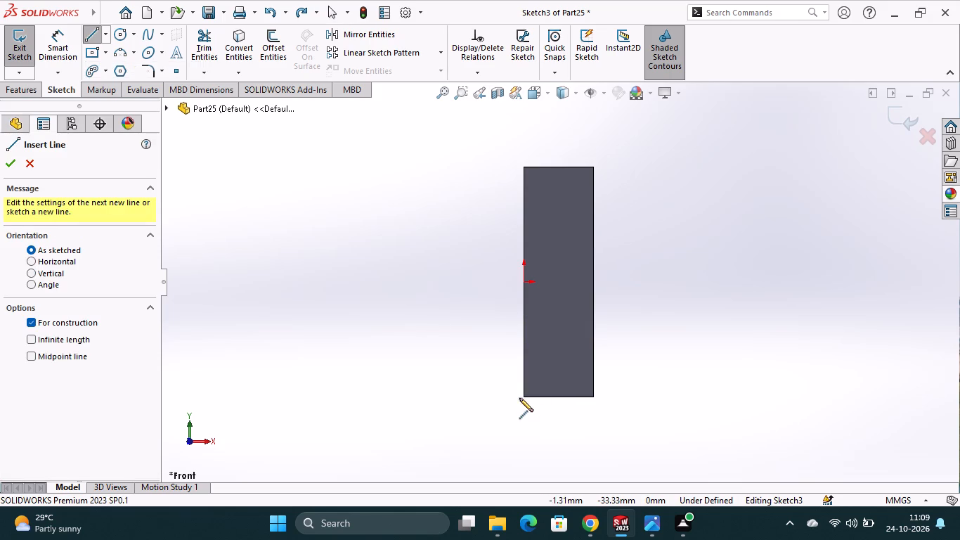
pyautogui.click(524, 398)
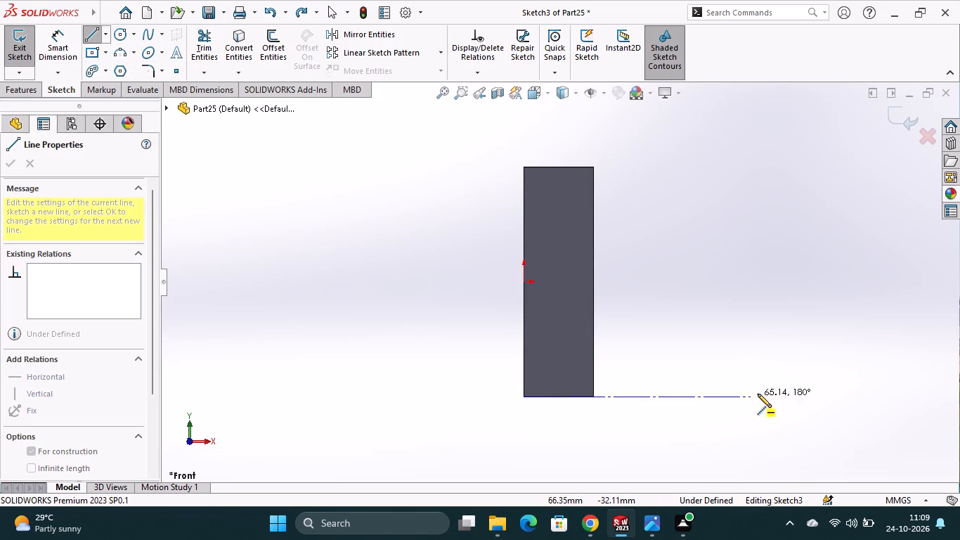
pyautogui.click(792, 399)
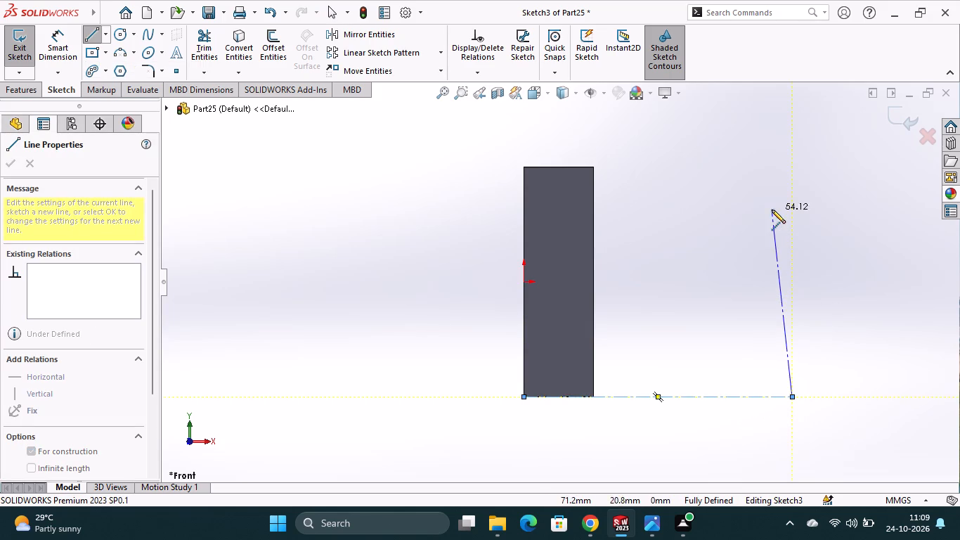
pyautogui.scroll(3, 790, 114)
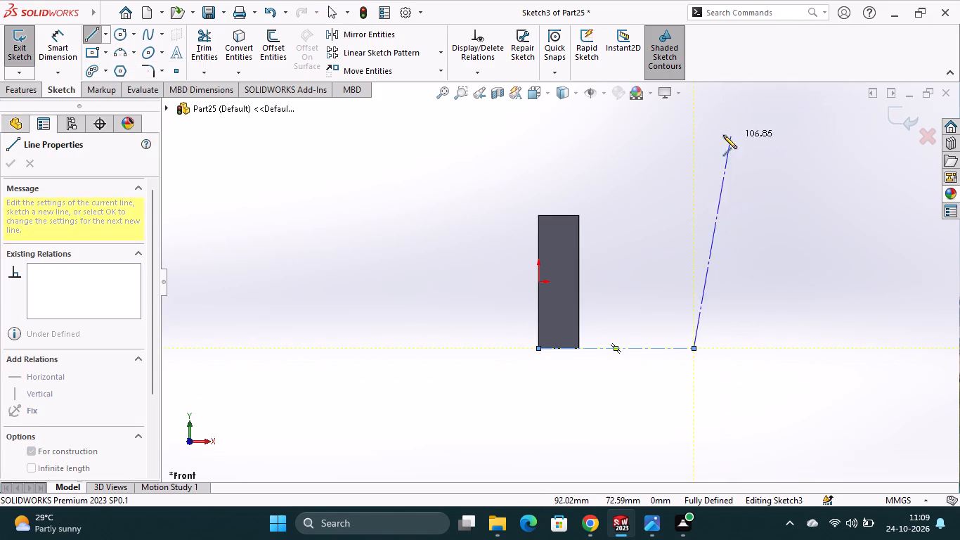
pyautogui.click(698, 128)
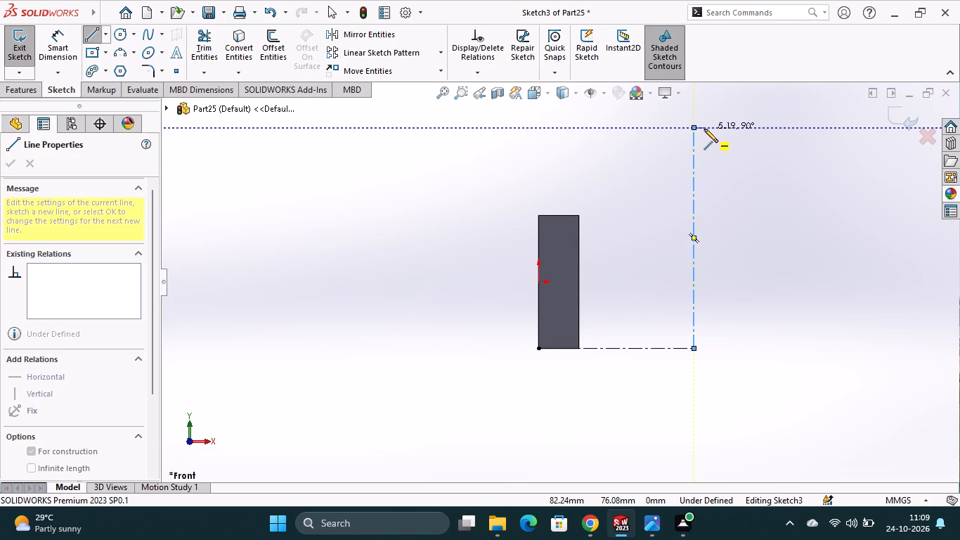
pyautogui.press('Escape')
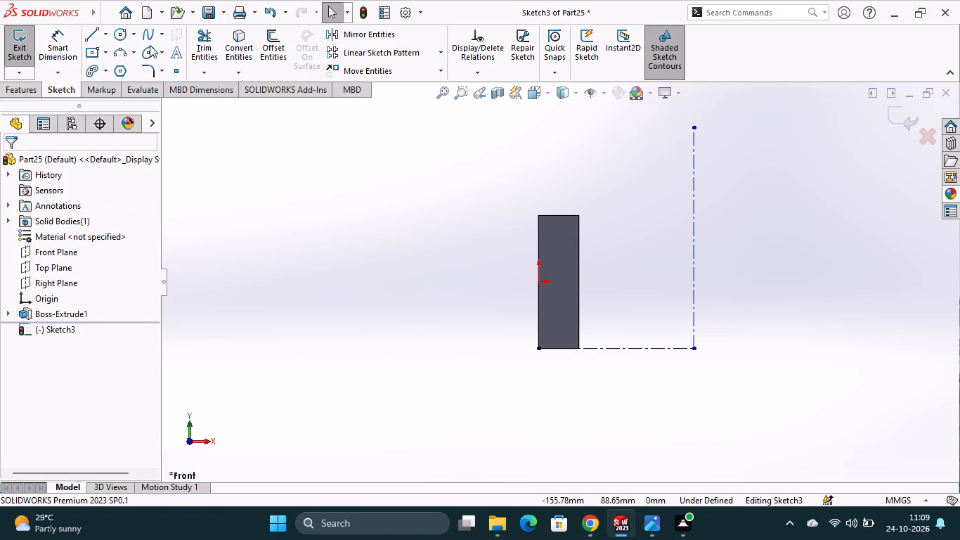
# Draw a vertical centerline about 106 mm up from the block's lower origin-side corner, then a horizontal one about 40 mm long toward the tall centerline.
pyautogui.click(106, 37)
pyautogui.click(116, 64)
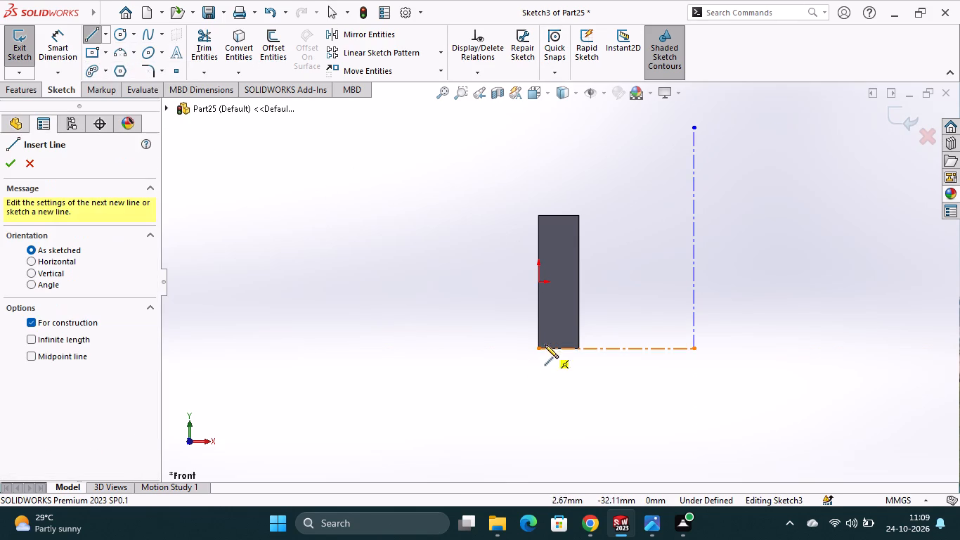
pyautogui.click(535, 347)
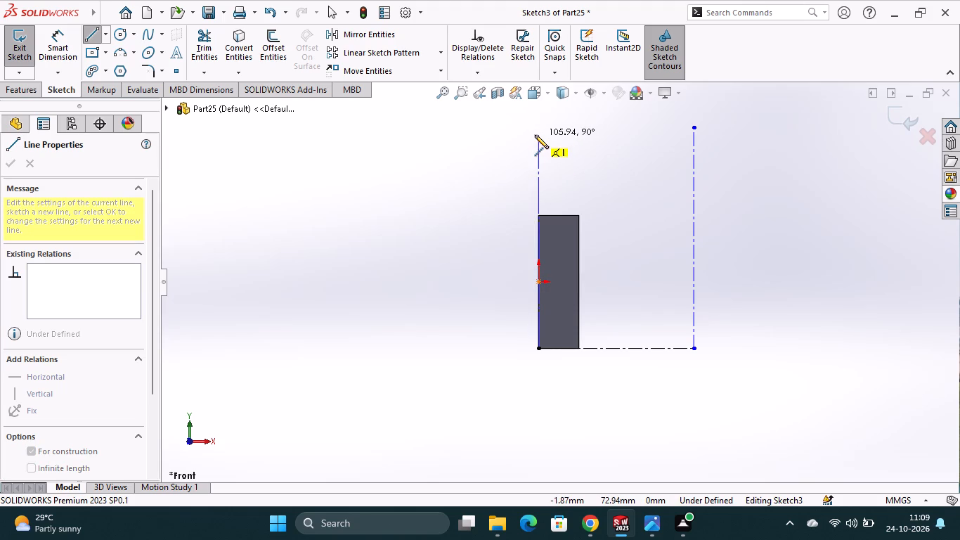
pyautogui.click(535, 135)
pyautogui.click(620, 135)
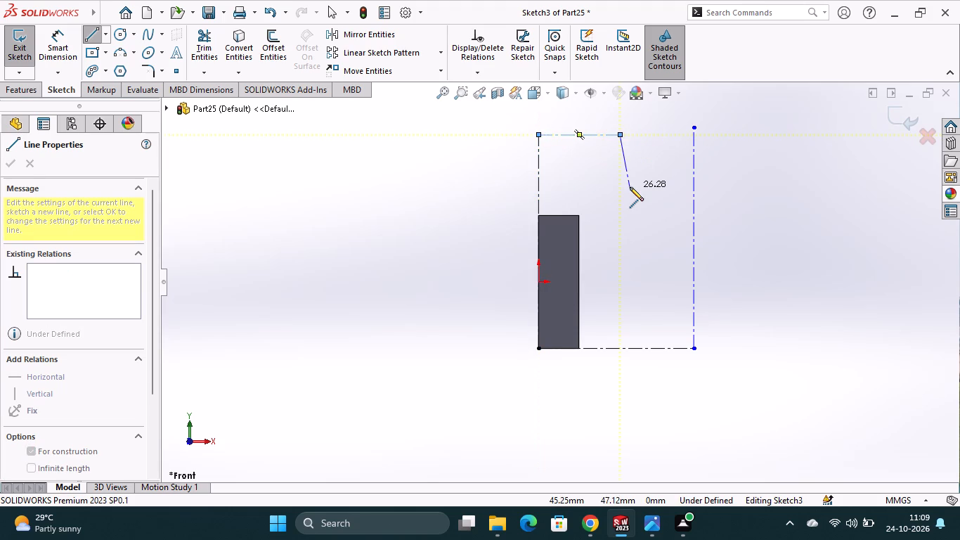
pyautogui.press('Escape')
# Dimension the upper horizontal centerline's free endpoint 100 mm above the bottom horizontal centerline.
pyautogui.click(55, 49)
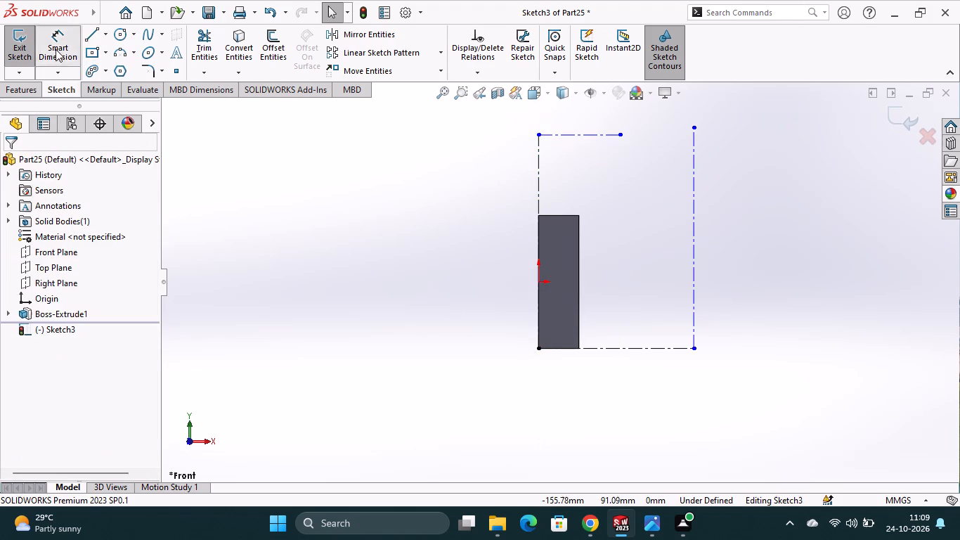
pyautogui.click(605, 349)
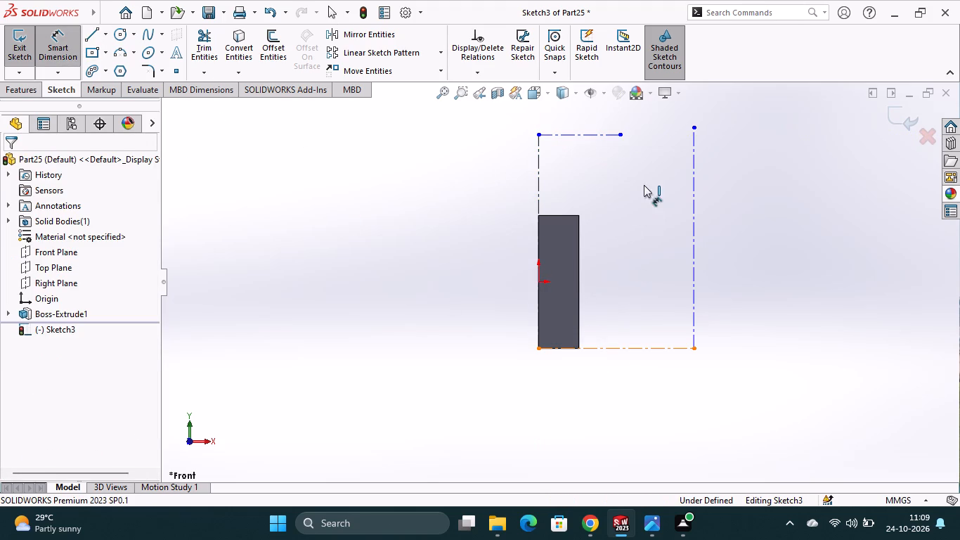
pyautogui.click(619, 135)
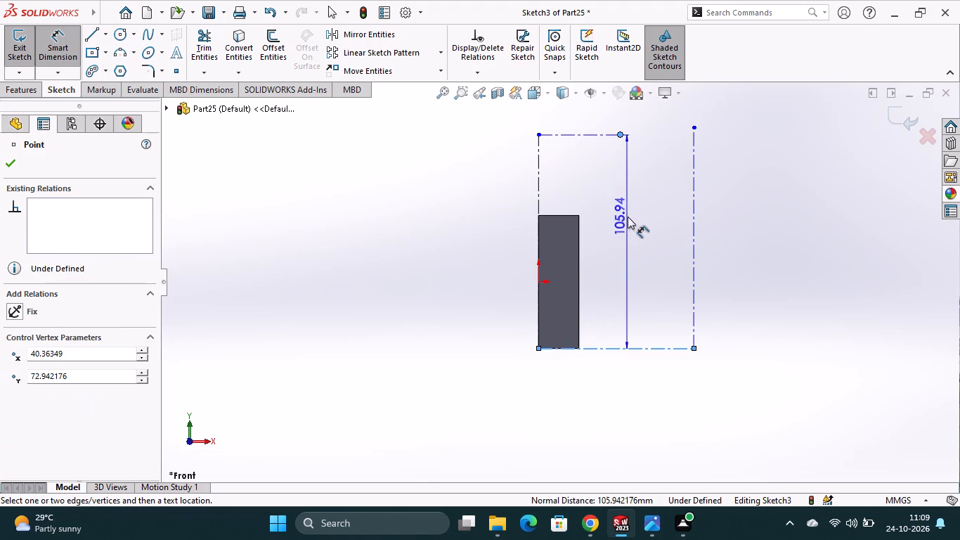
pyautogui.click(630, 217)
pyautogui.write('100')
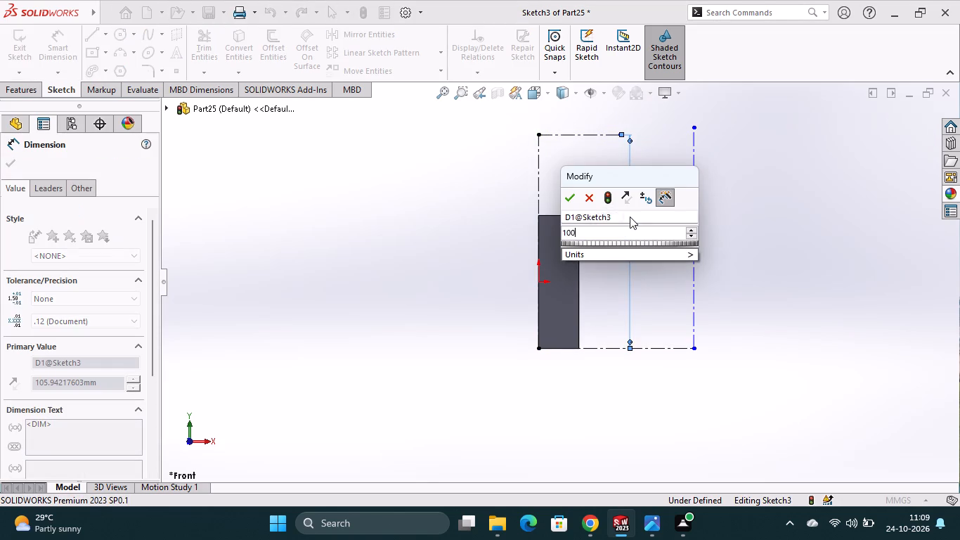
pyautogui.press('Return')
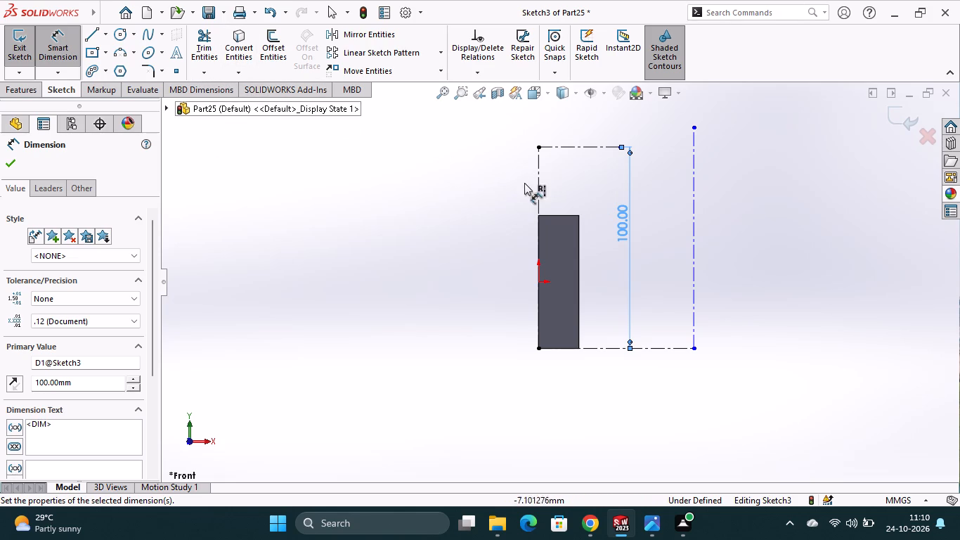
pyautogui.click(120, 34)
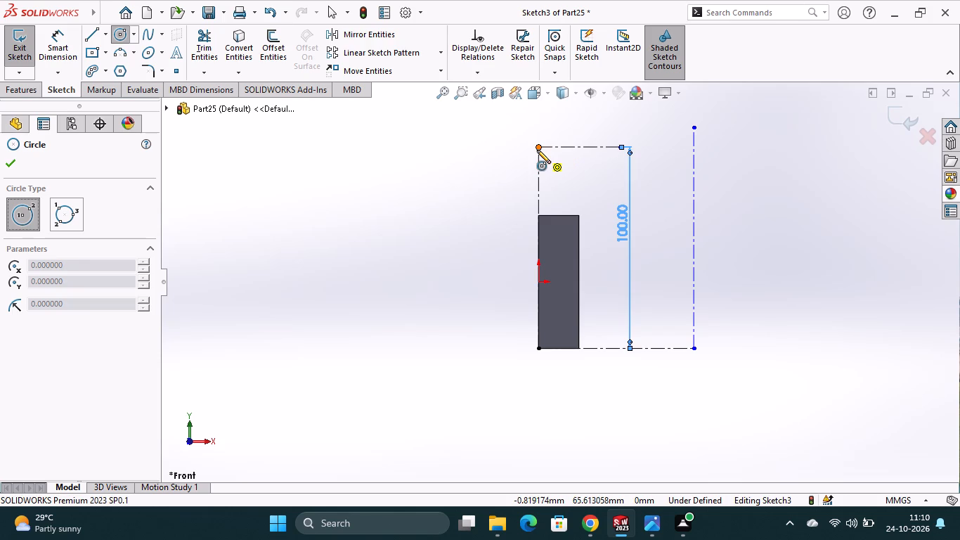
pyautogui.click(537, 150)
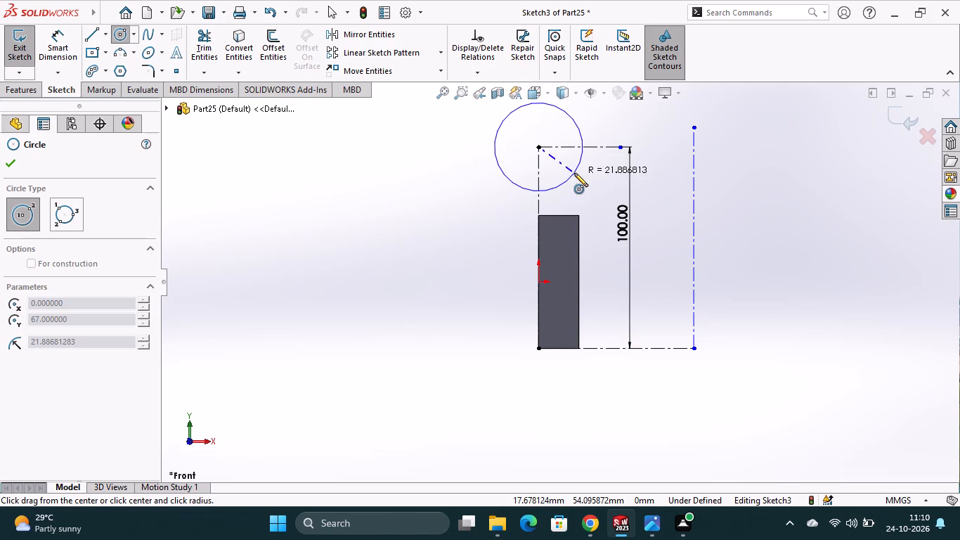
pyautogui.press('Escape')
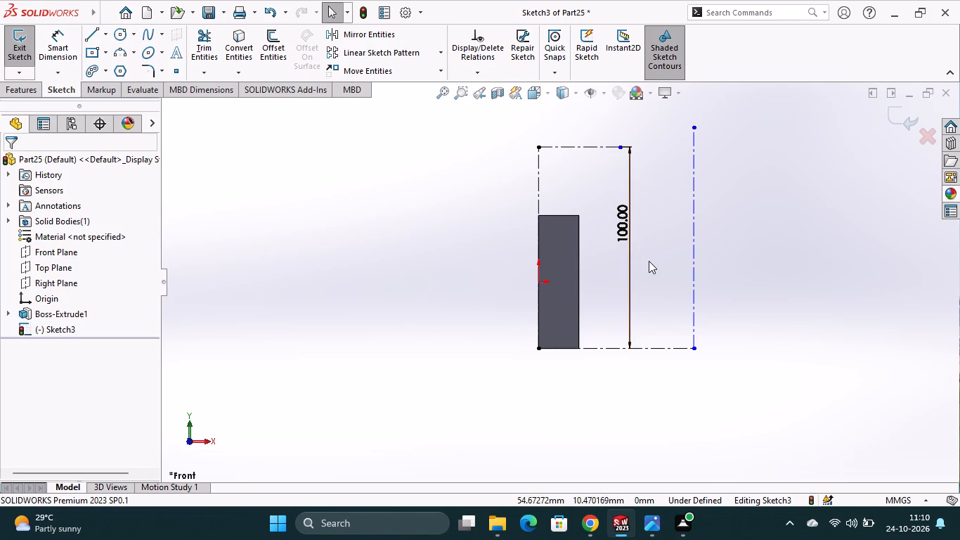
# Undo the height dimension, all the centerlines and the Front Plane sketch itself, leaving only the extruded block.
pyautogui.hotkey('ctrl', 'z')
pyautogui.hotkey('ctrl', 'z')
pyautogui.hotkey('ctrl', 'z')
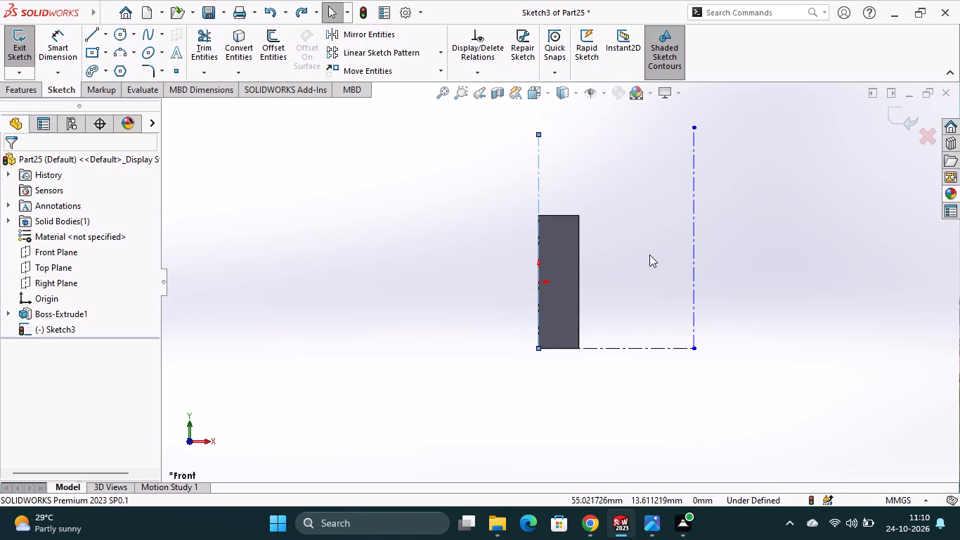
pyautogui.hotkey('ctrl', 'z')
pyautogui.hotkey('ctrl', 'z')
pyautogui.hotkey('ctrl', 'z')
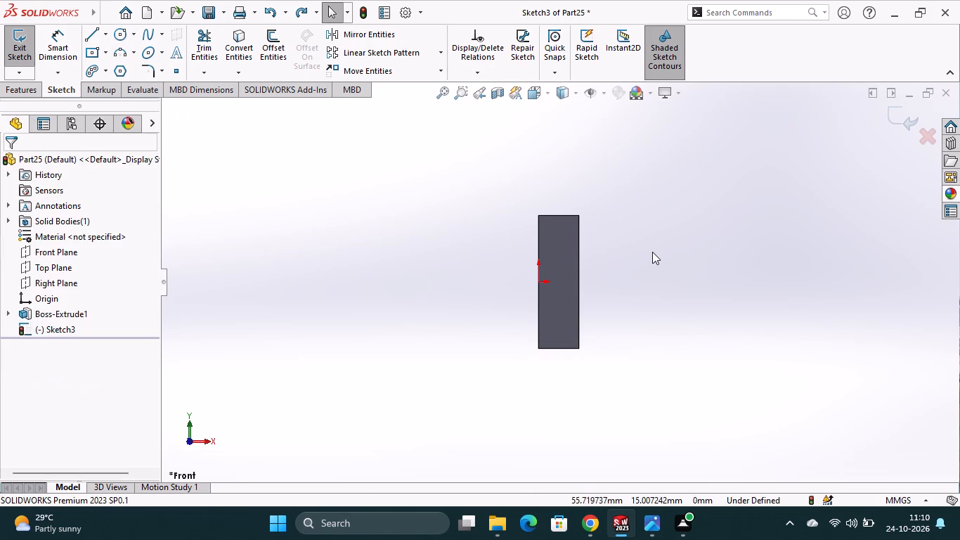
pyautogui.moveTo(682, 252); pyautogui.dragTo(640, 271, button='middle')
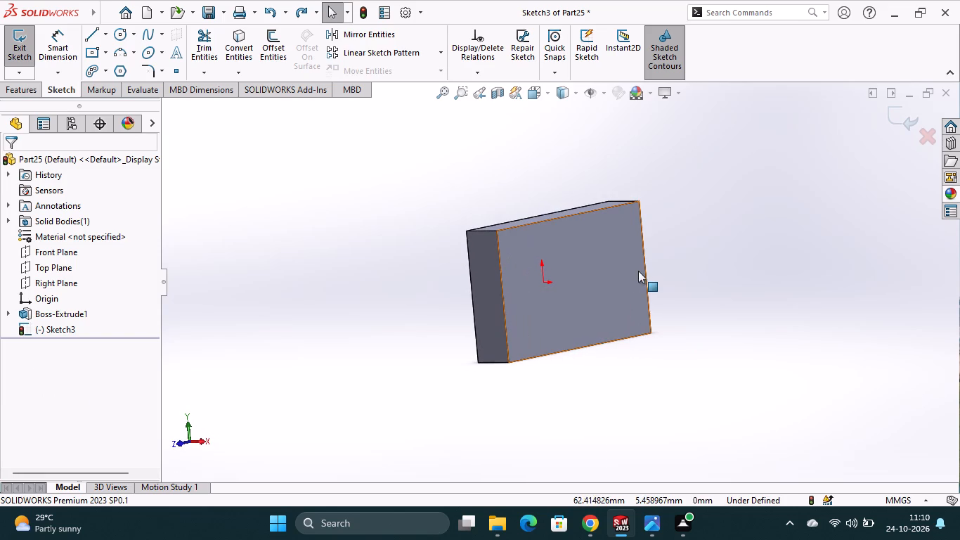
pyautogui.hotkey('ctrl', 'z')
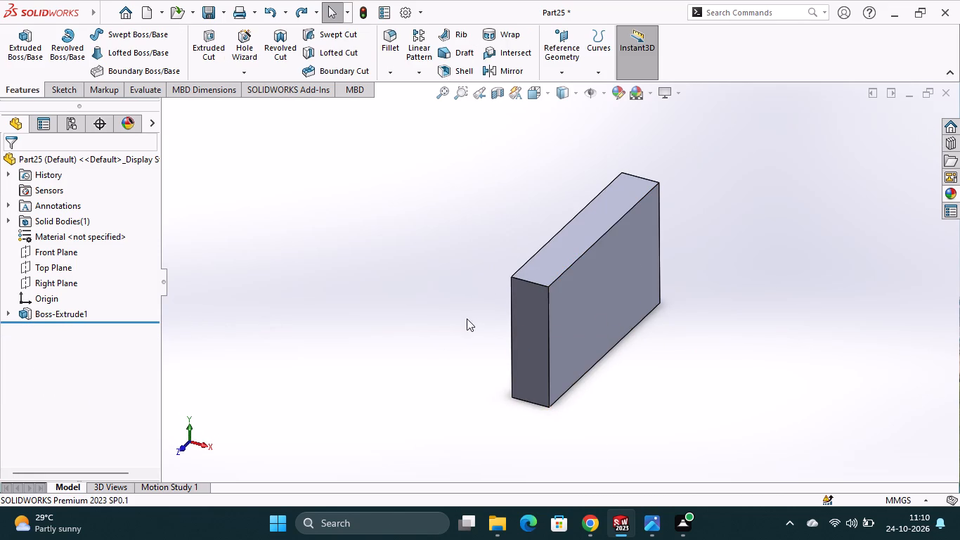
# Sketch on the block's large outer face a vertical centerline about 106 mm up from the bottom edge's midpoint, ending in a short horizontal centerline.
pyautogui.click(592, 317)
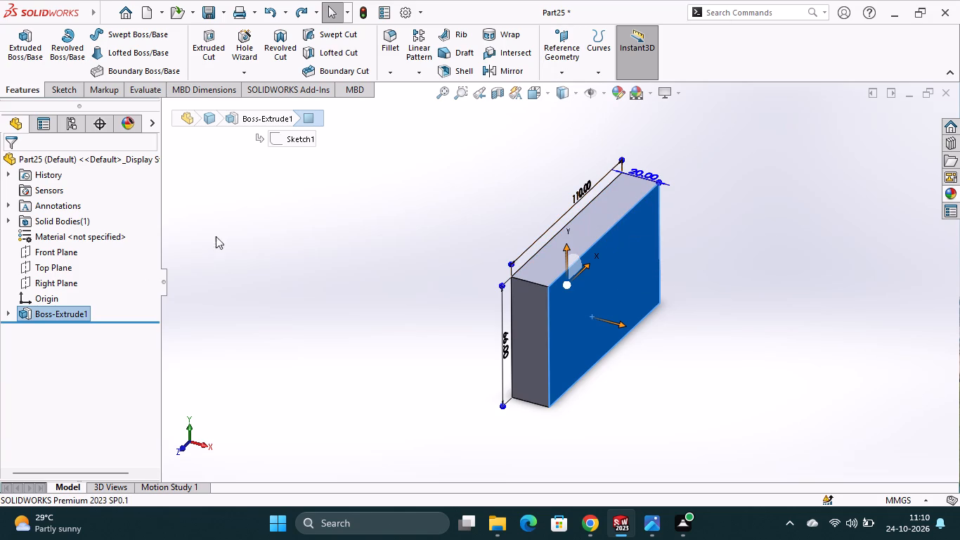
pyautogui.rightClick(618, 268)
pyautogui.click(649, 207)
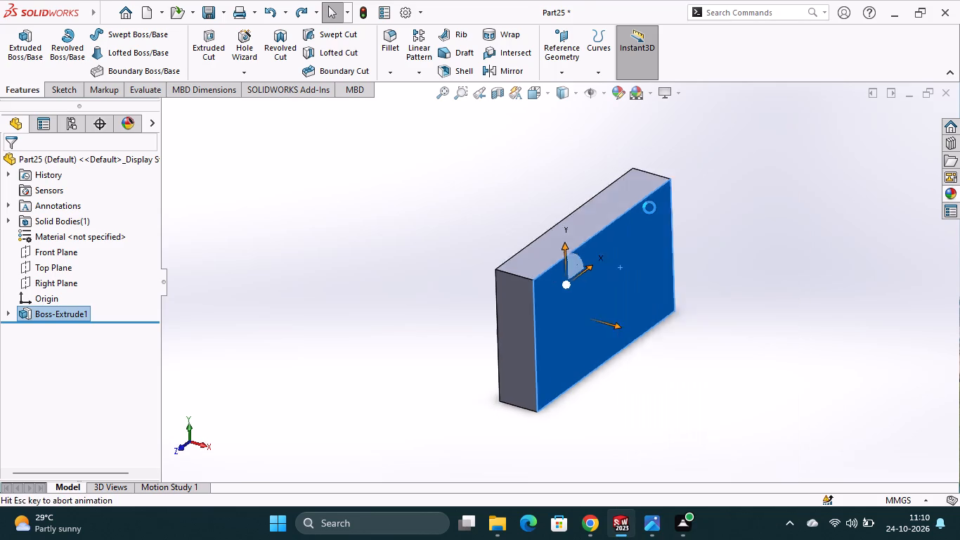
pyautogui.scroll(3, 601, 211)
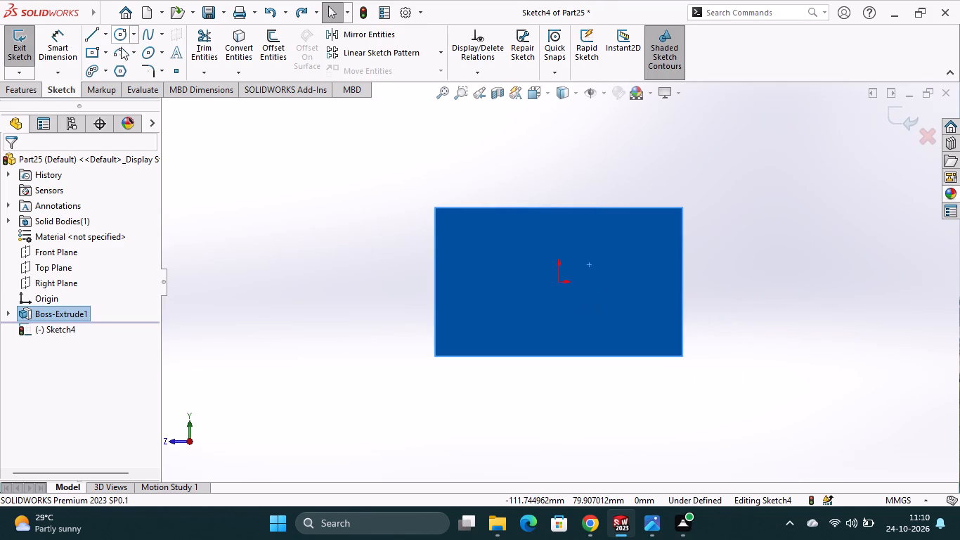
pyautogui.click(108, 30)
pyautogui.click(131, 73)
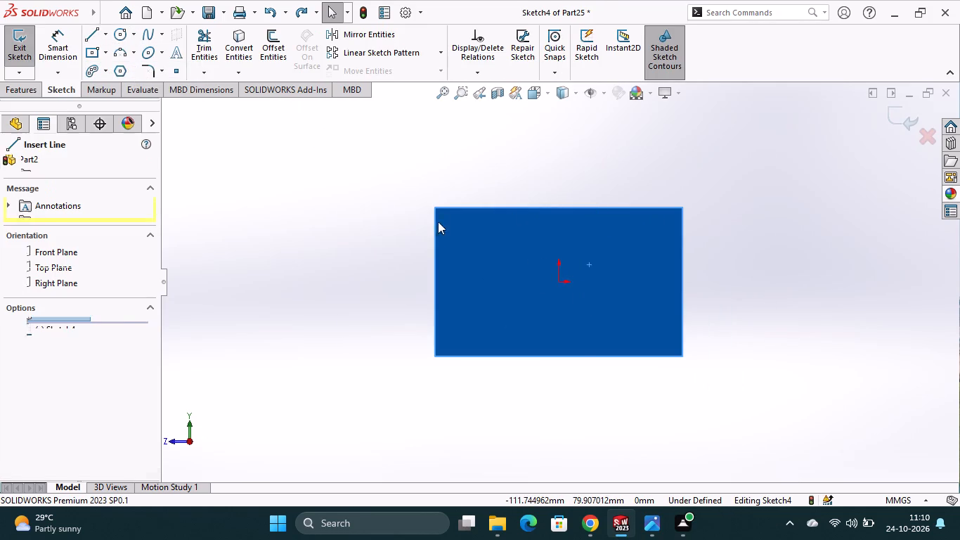
pyautogui.click(558, 353)
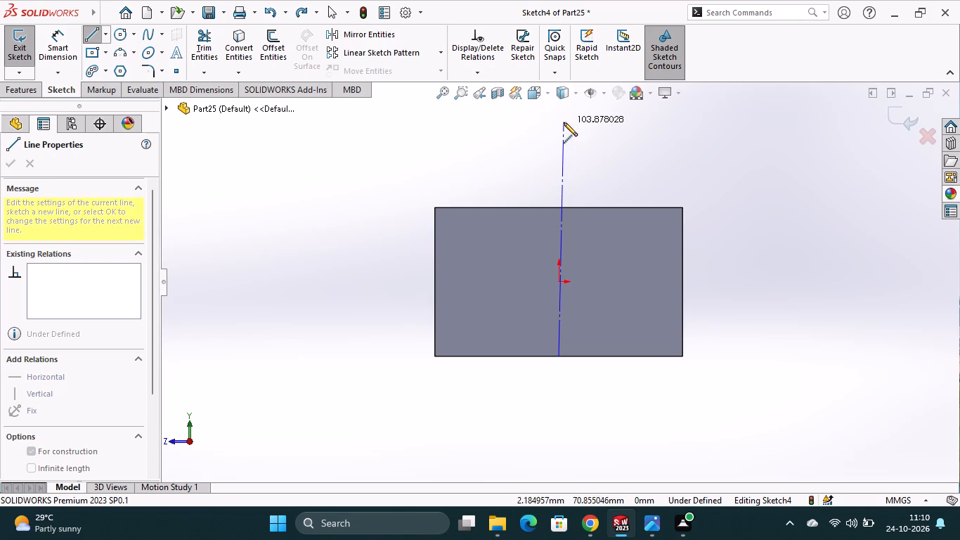
pyautogui.click(559, 117)
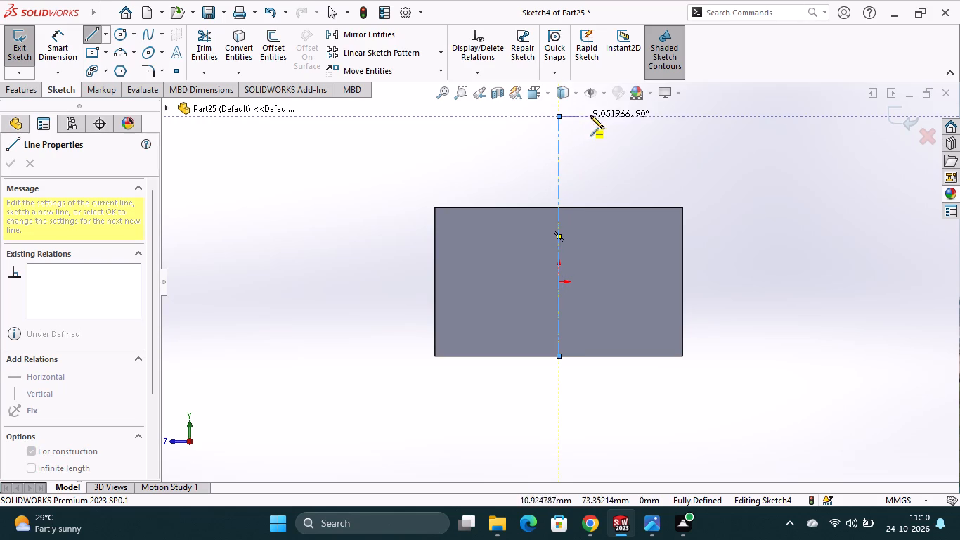
pyautogui.click(640, 120)
pyautogui.press('Escape')
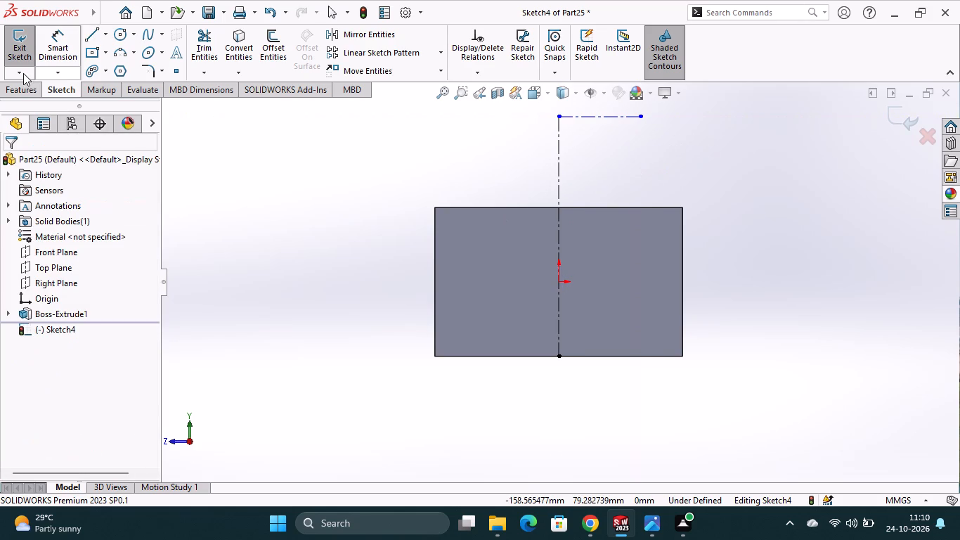
# Dimension the vertical centerline 100 mm long.
pyautogui.click(54, 45)
pyautogui.click(557, 238)
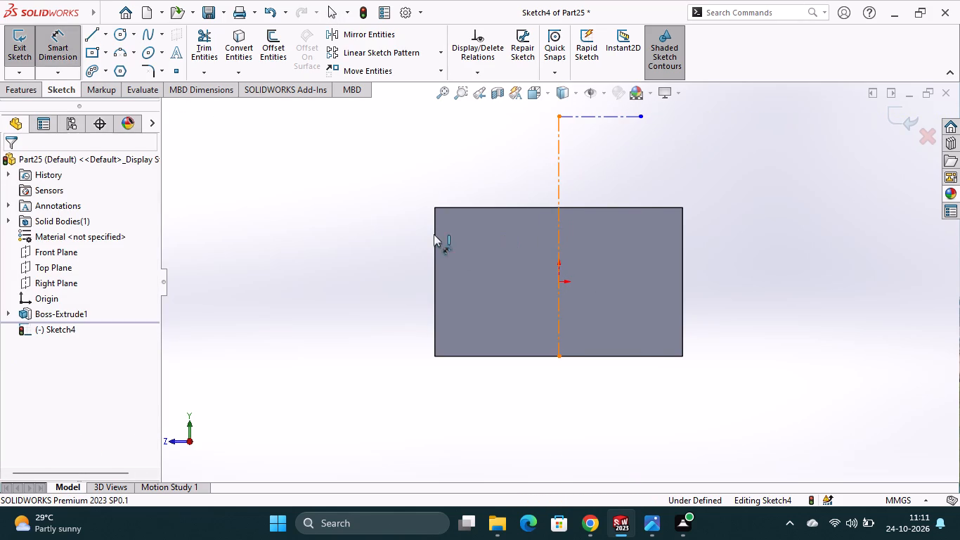
pyautogui.click(404, 240)
pyautogui.write('100')
pyautogui.press('Return')
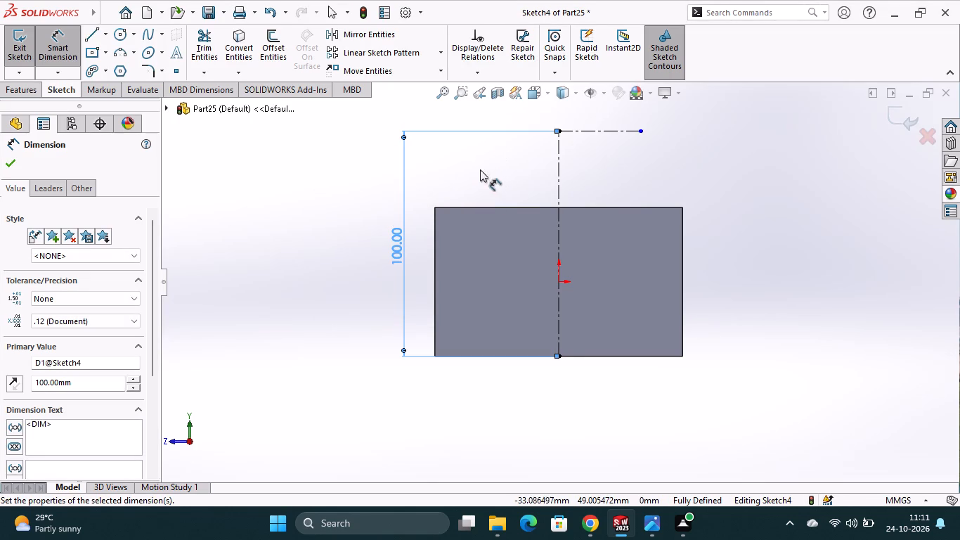
# Draw two concentric circles centered on the vertical centerline's upper end, with radii of about 35 mm and 23 mm.
pyautogui.click(122, 32)
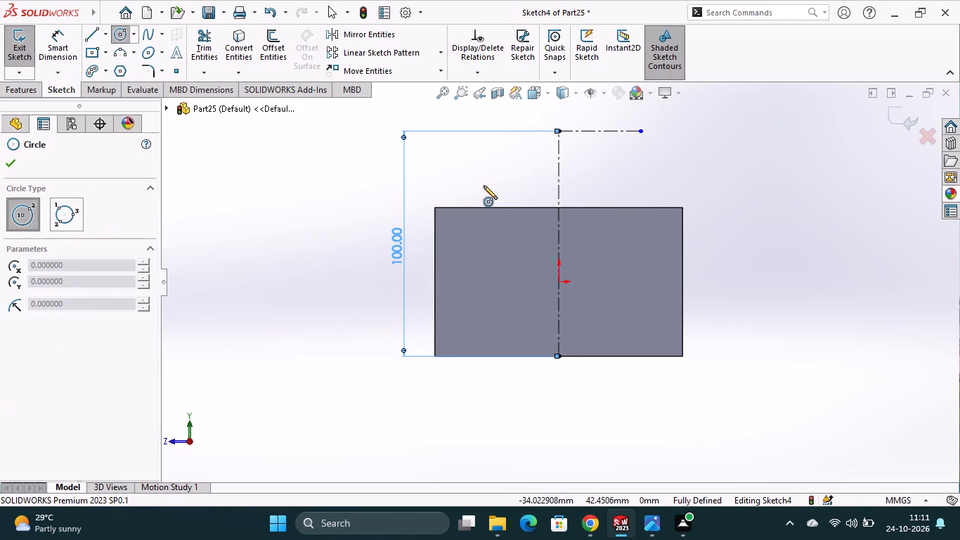
pyautogui.click(558, 129)
pyautogui.click(599, 200)
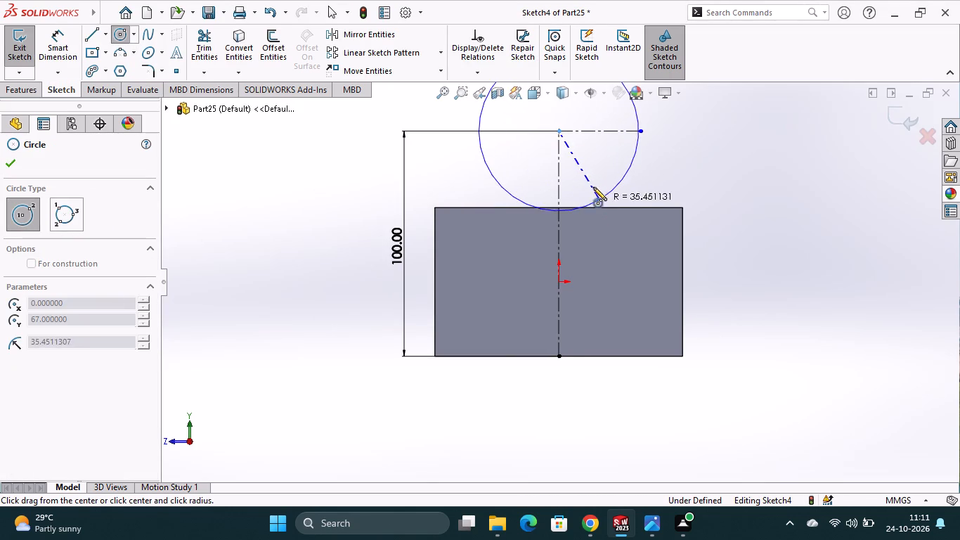
pyautogui.click(558, 131)
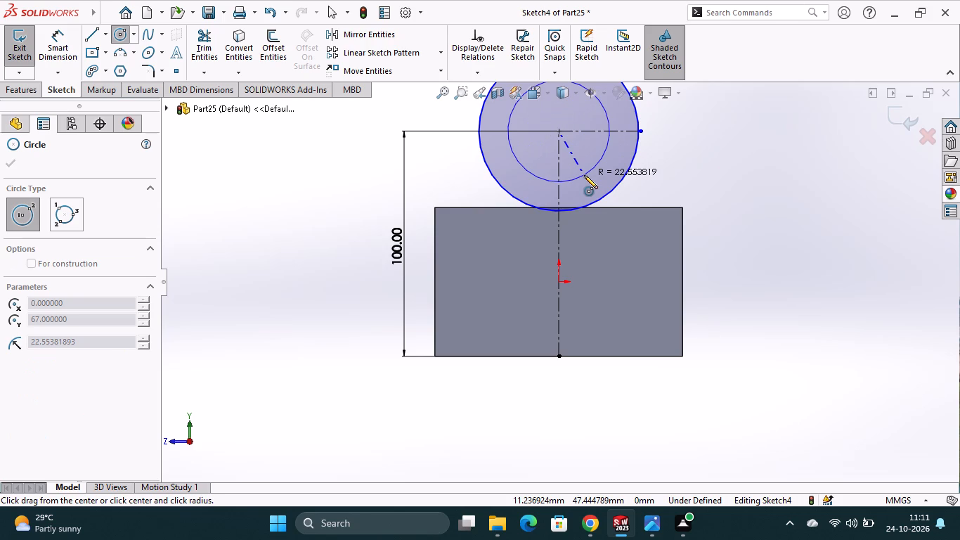
pyautogui.click(584, 175)
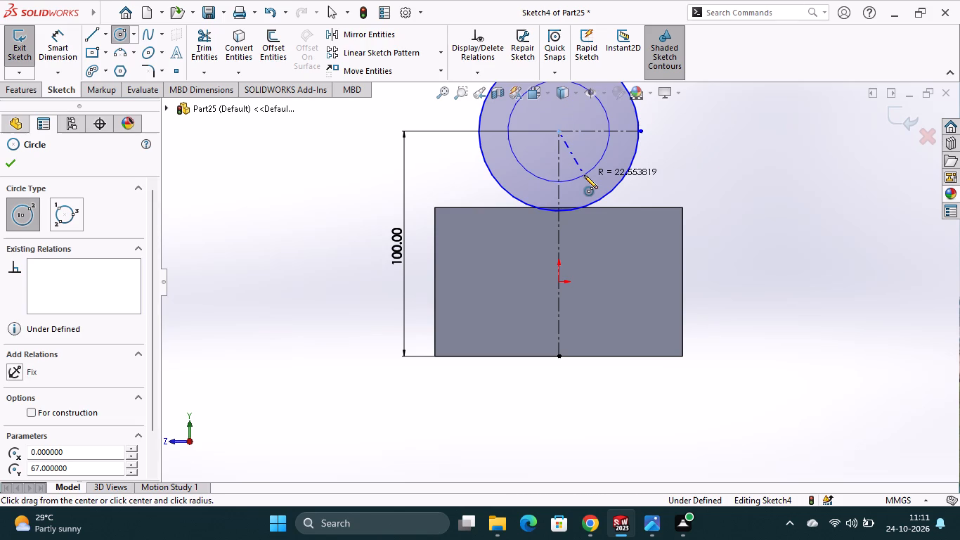
pyautogui.click(18, 166)
pyautogui.scroll(2, 536, 168)
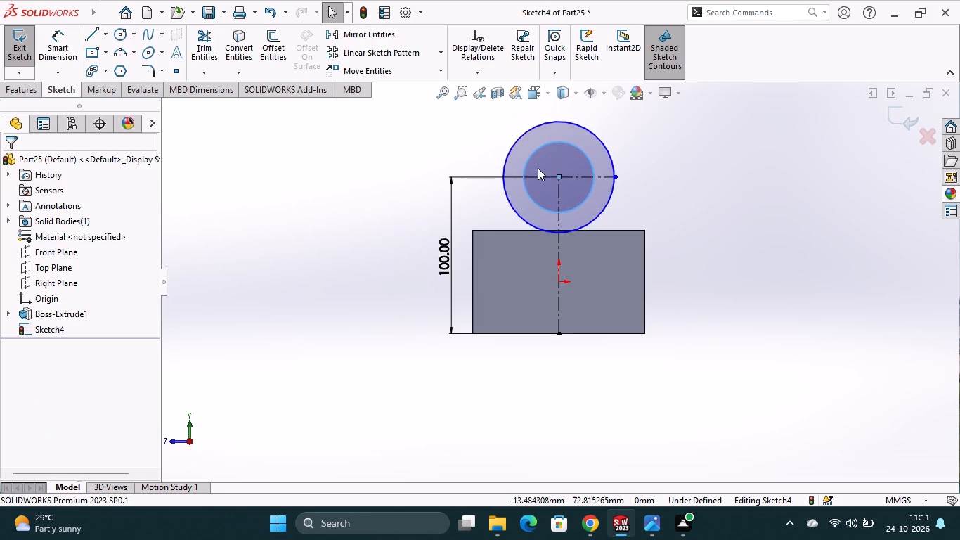
# Dimension the larger circle's diameter as 44 mm.
pyautogui.click(68, 44)
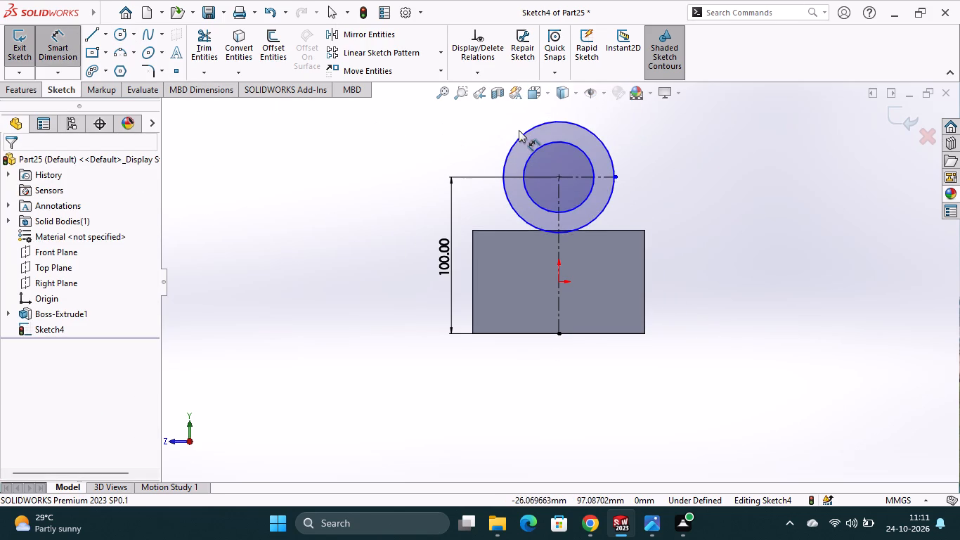
pyautogui.click(517, 139)
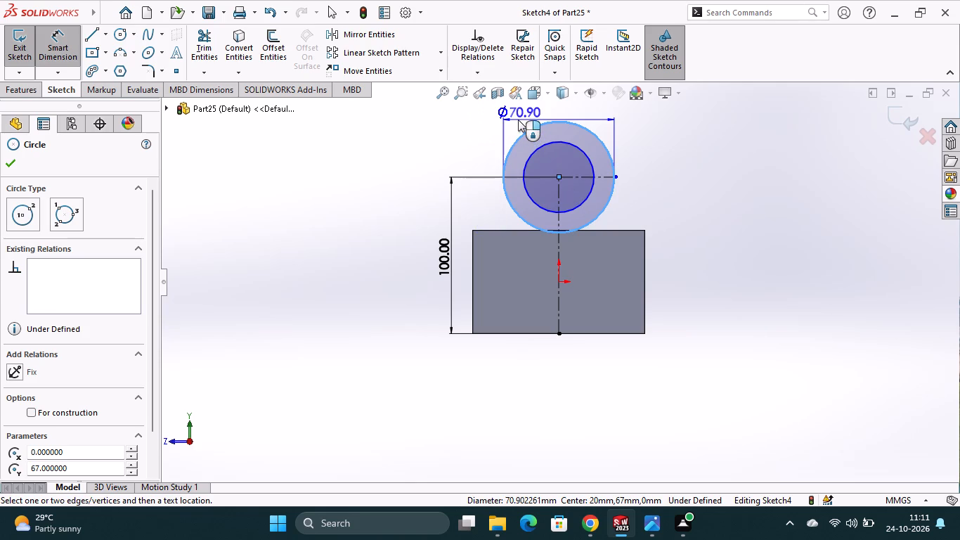
pyautogui.click(518, 119)
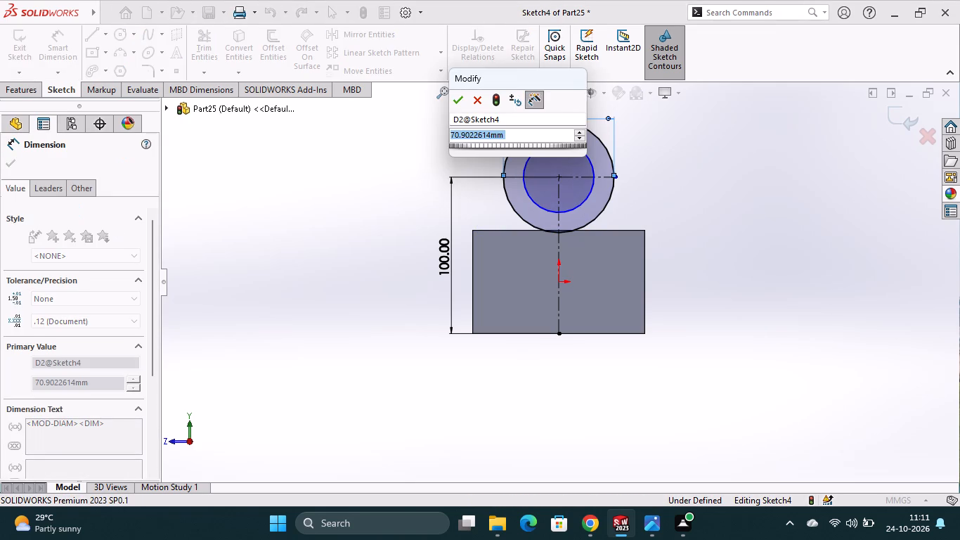
pyautogui.write('44')
pyautogui.press('Return')
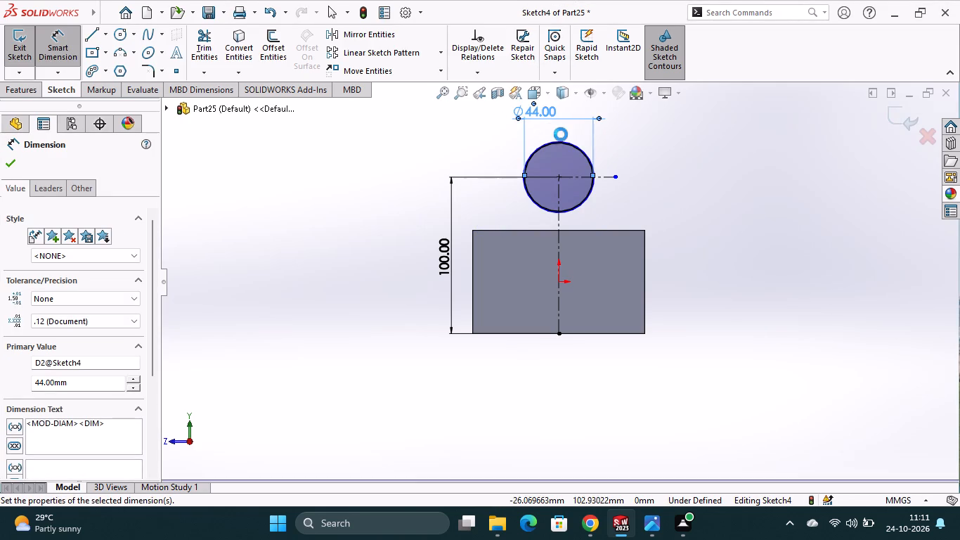
# Dimension the other concentric circle's diameter as 22 mm.
pyautogui.scroll(-4, 573, 181)
pyautogui.scroll(-2, 603, 267)
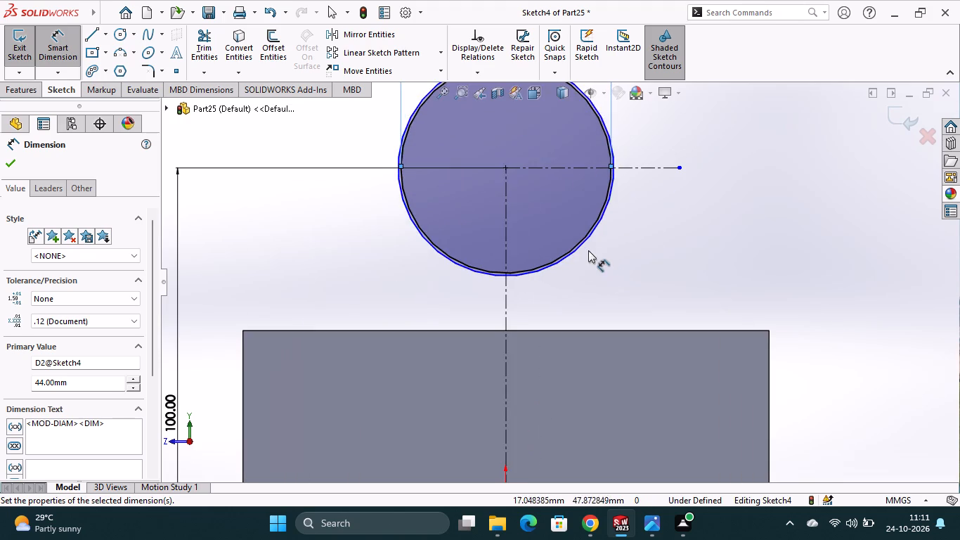
pyautogui.click(585, 243)
pyautogui.click(639, 229)
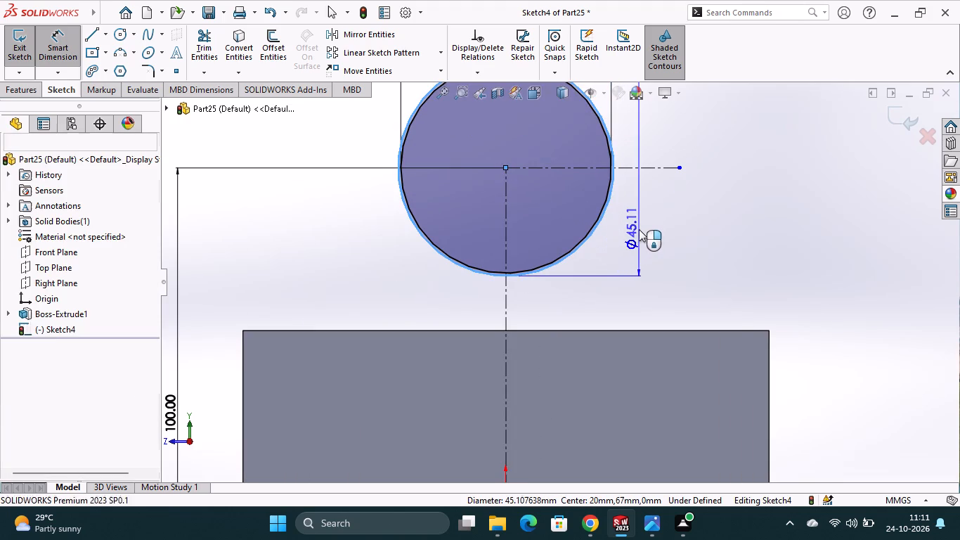
pyautogui.write('22')
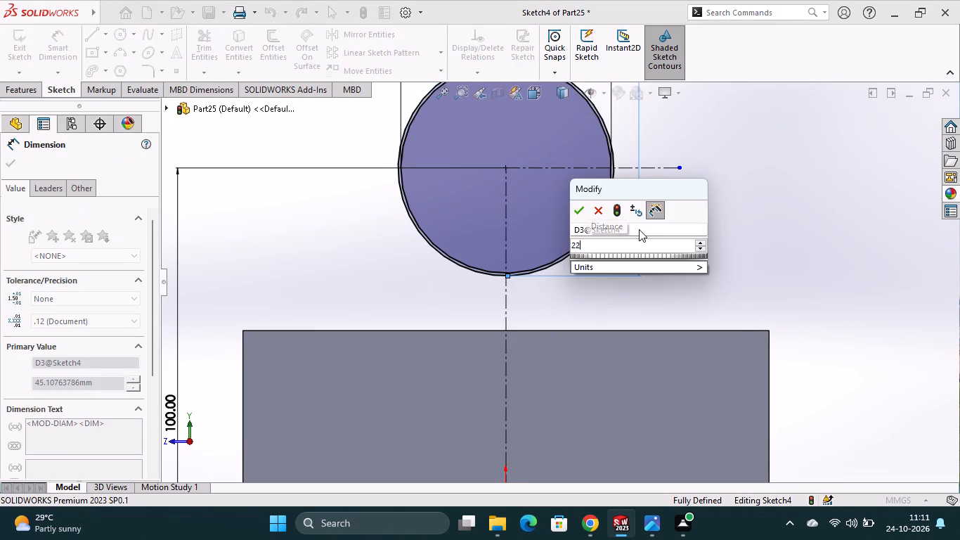
pyautogui.press('Return')
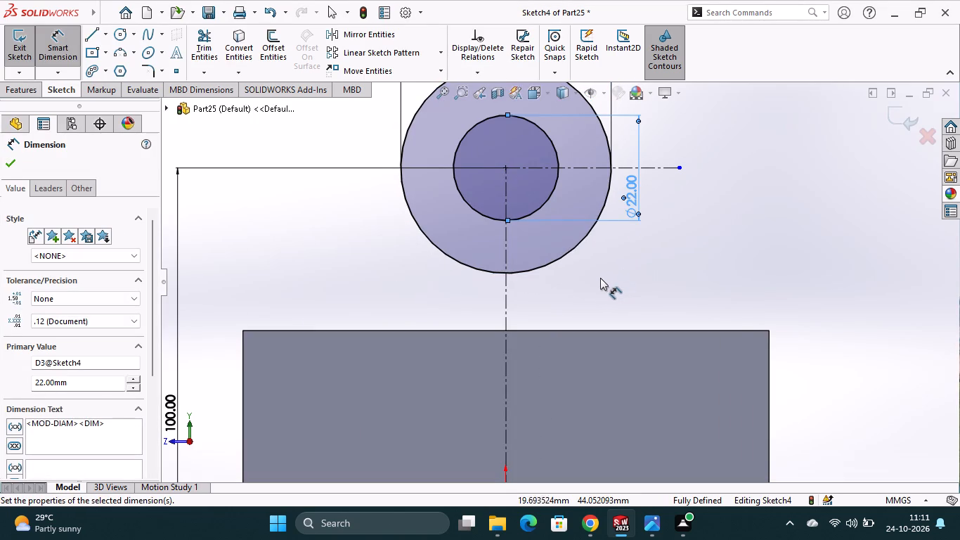
pyautogui.scroll(4, 595, 278)
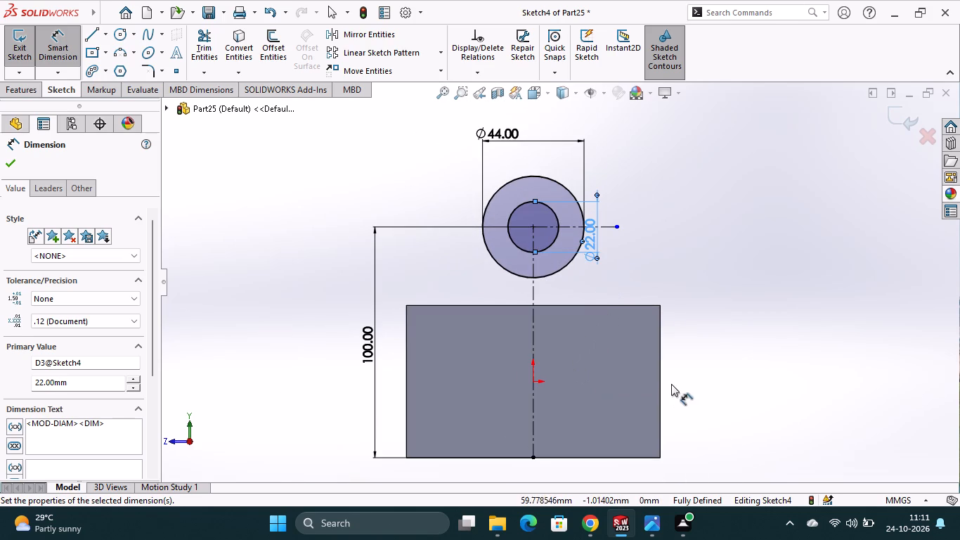
# Extrude the ring between the two concentric circles 10 mm in Direction 1 and 30 mm in Direction 2.
pyautogui.moveTo(673, 384); pyautogui.dragTo(736, 415, button='middle')
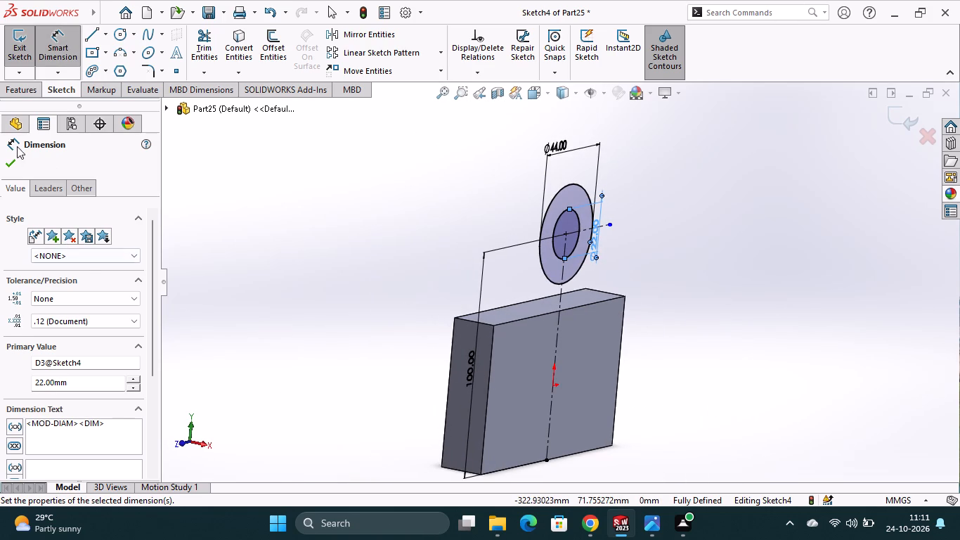
pyautogui.click(33, 94)
pyautogui.click(18, 46)
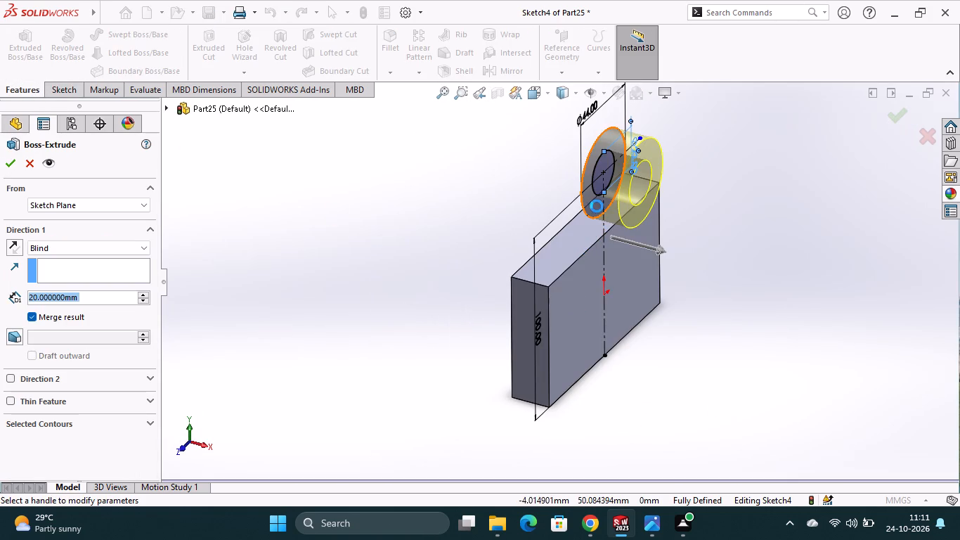
pyautogui.moveTo(694, 328); pyautogui.dragTo(713, 326, button='middle')
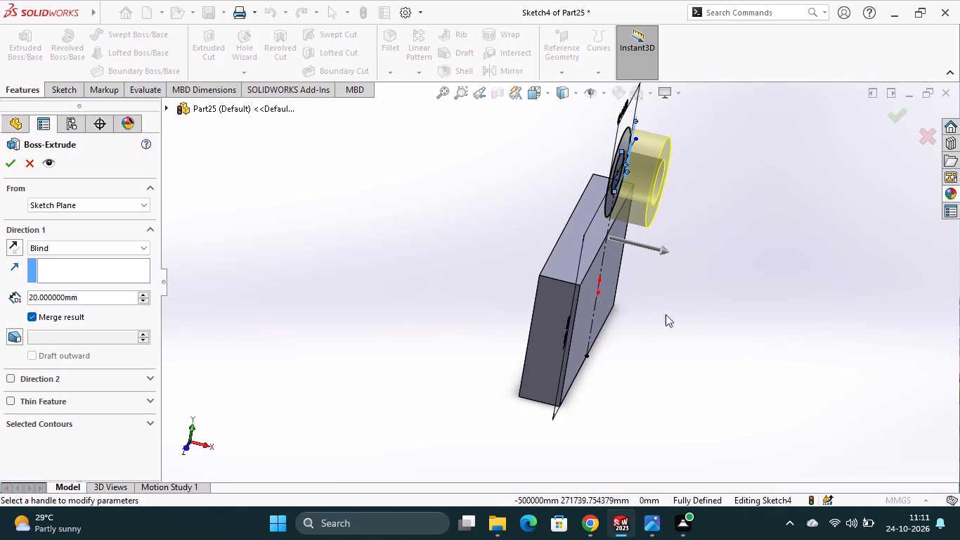
pyautogui.doubleClick(85, 297)
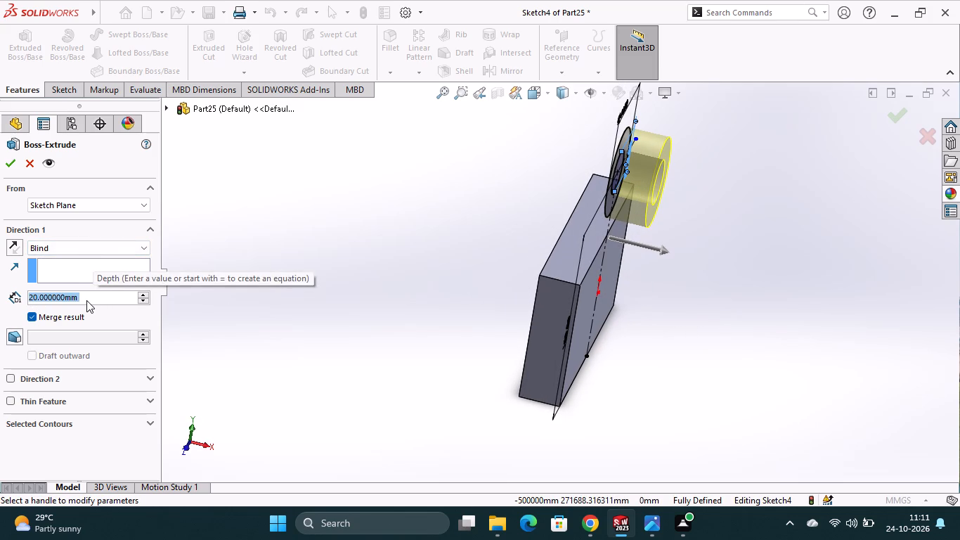
pyautogui.write('10')
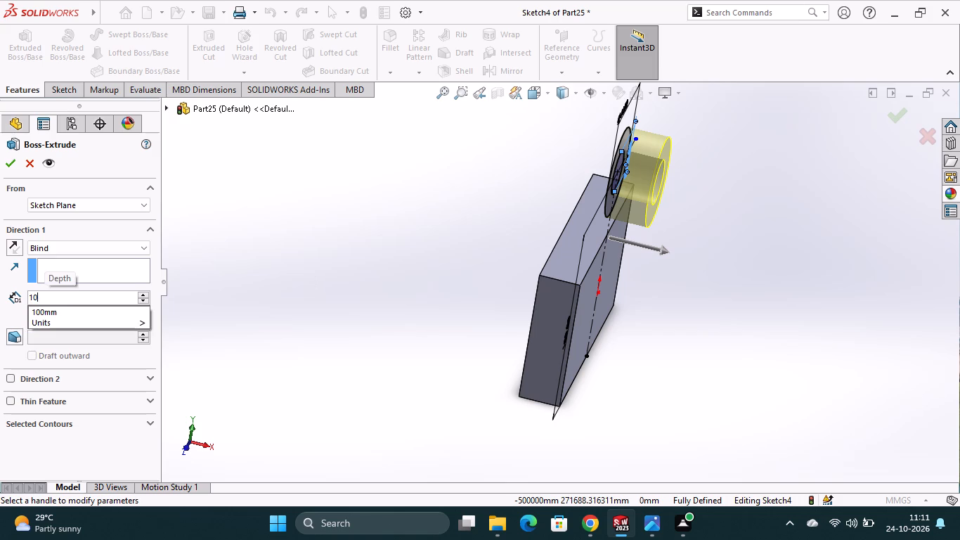
pyautogui.press('Return')
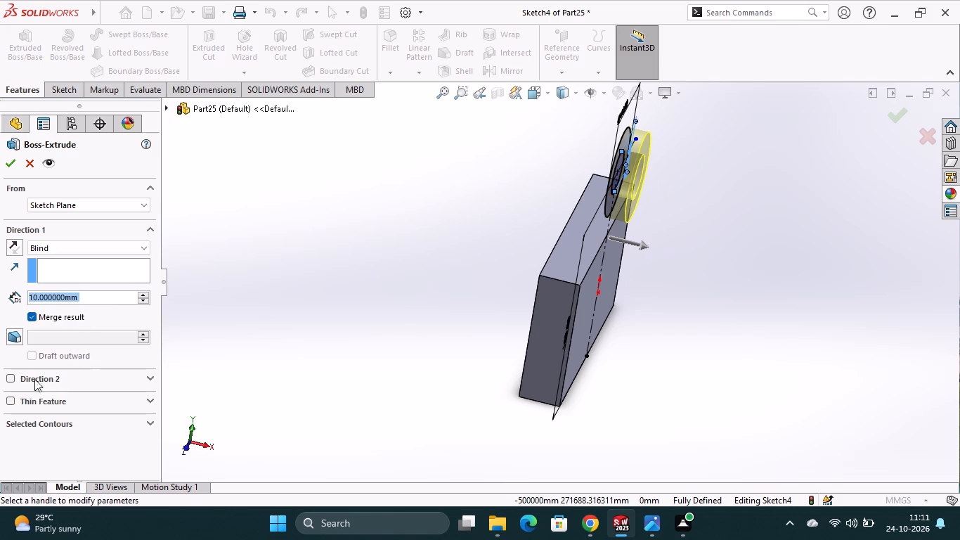
pyautogui.click(9, 382)
pyautogui.click(9, 378)
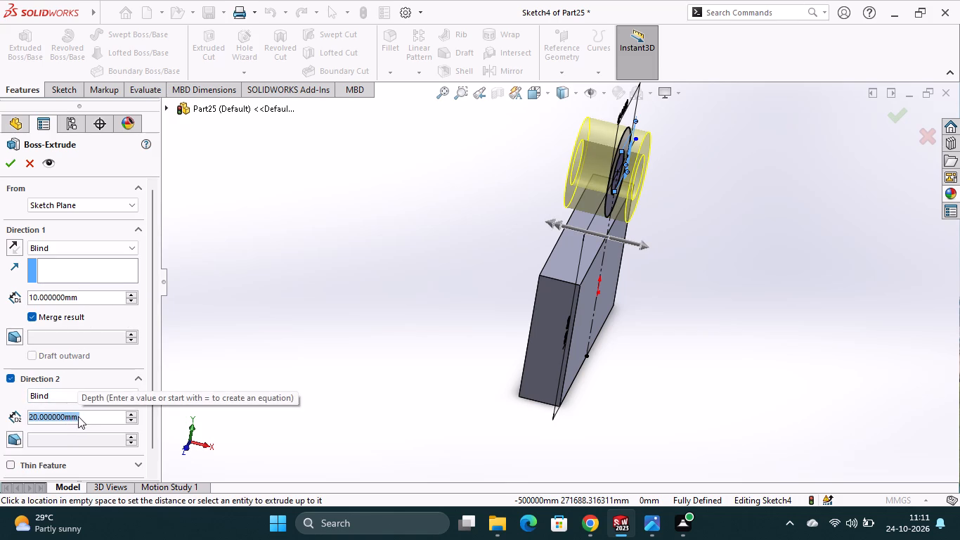
pyautogui.write('30')
pyautogui.press('Return')
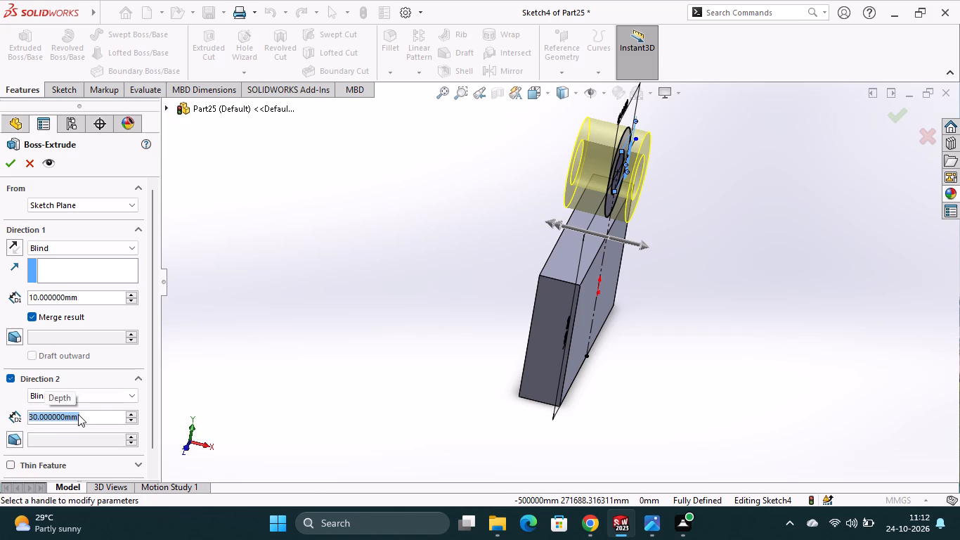
pyautogui.click(18, 164)
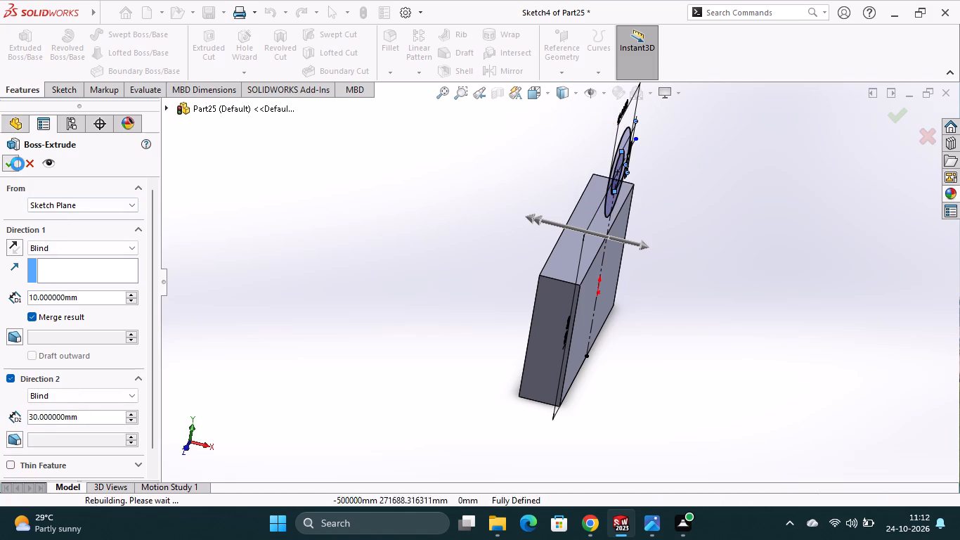
pyautogui.click(419, 336)
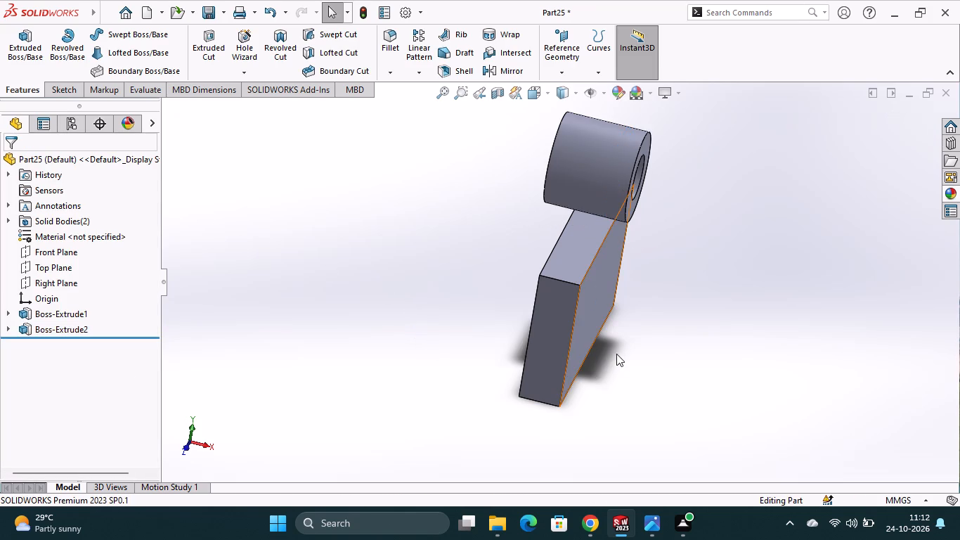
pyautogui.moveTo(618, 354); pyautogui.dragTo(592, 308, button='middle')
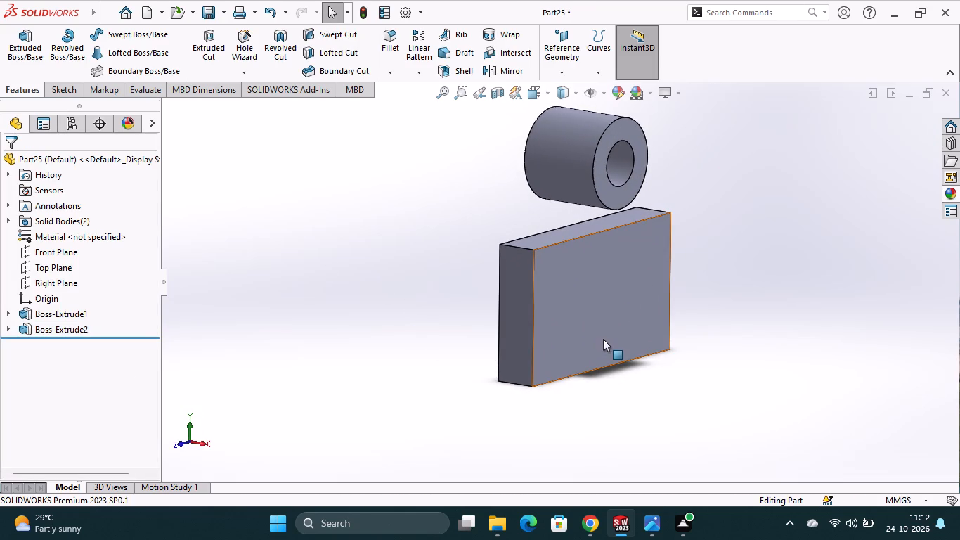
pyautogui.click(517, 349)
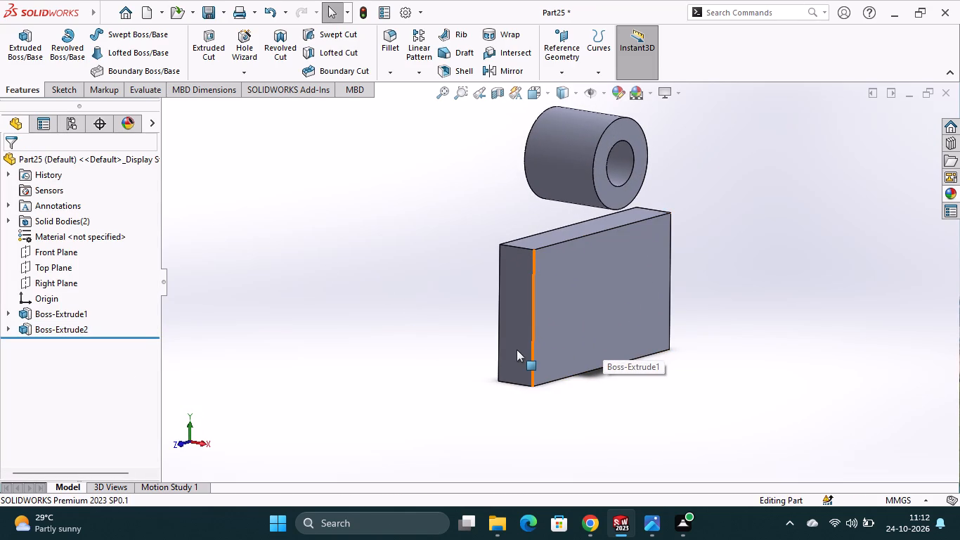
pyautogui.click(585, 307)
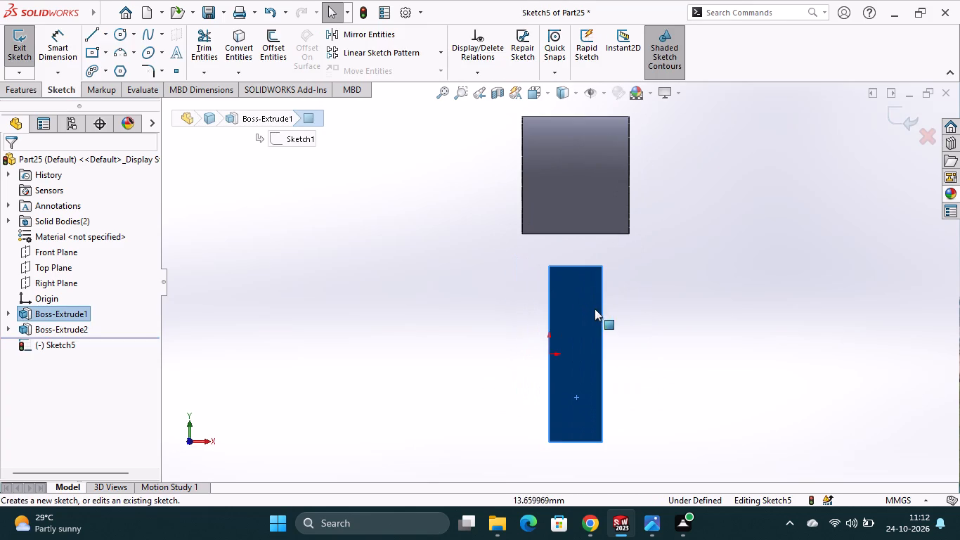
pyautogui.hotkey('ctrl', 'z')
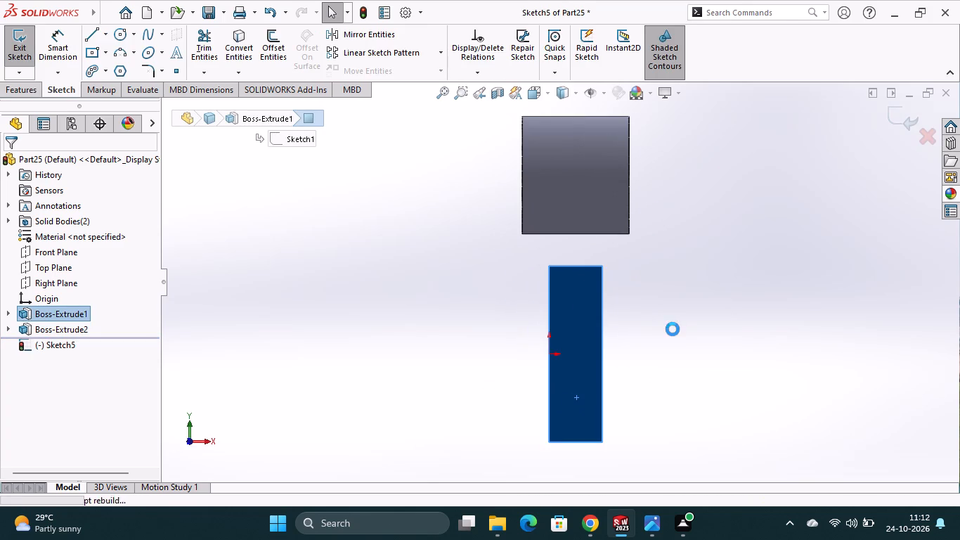
# Start a sketch on the block's large front face and draw a horizontal centerline through the ring's center, extending past both sides of the ring.
pyautogui.click(602, 304)
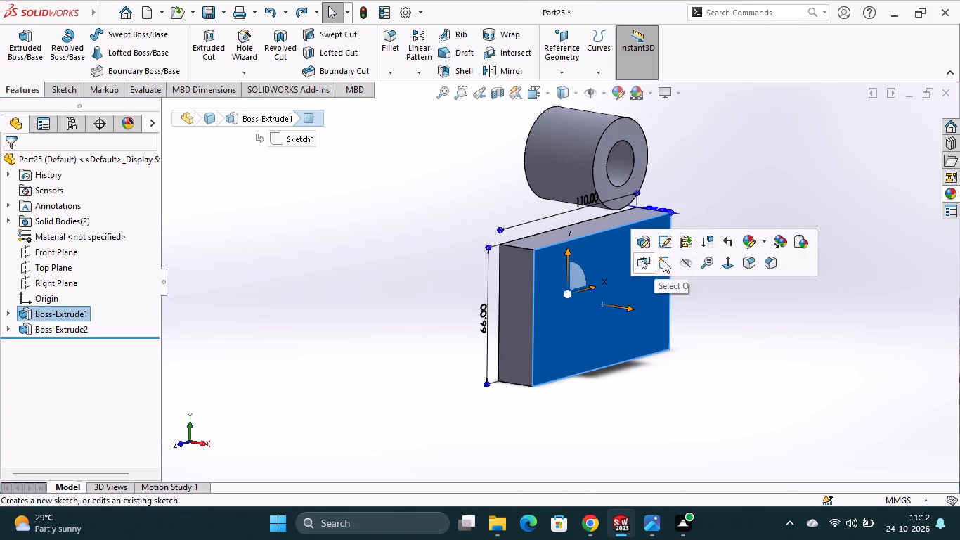
pyautogui.click(663, 264)
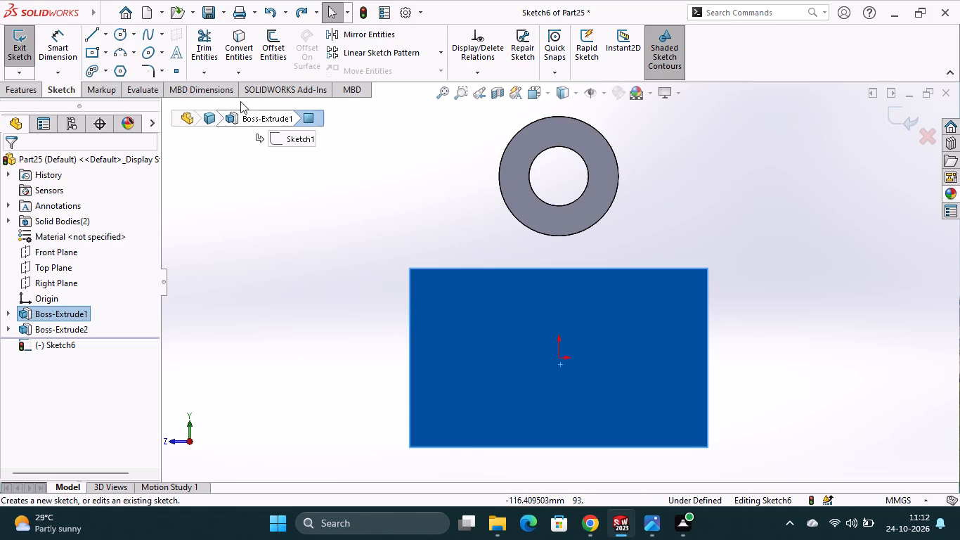
pyautogui.click(105, 36)
pyautogui.click(118, 72)
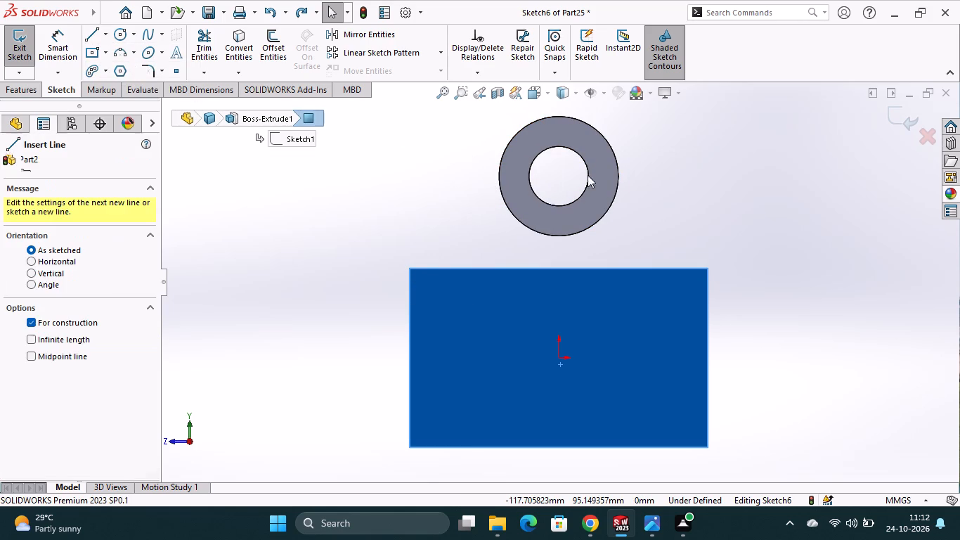
pyautogui.click(559, 176)
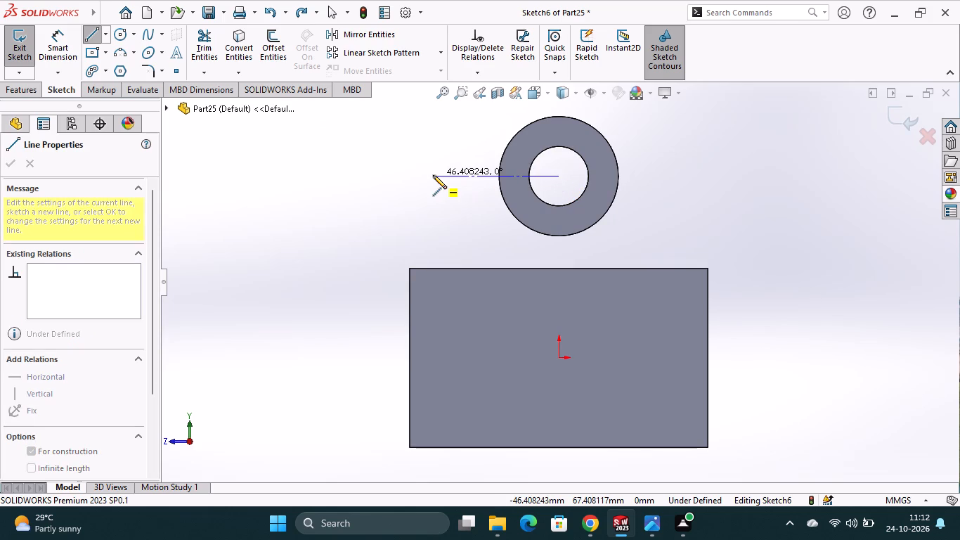
pyautogui.click(433, 175)
pyautogui.click(658, 173)
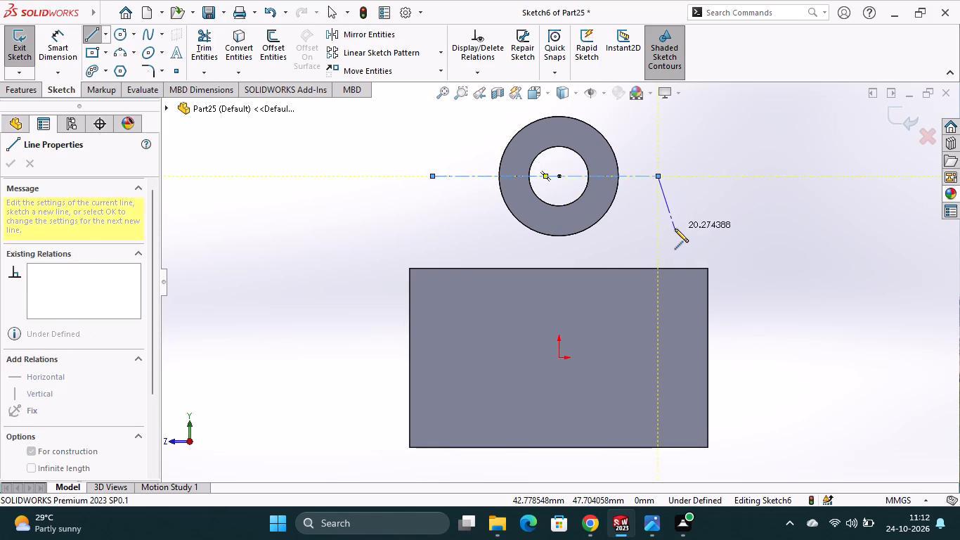
pyautogui.press('Escape')
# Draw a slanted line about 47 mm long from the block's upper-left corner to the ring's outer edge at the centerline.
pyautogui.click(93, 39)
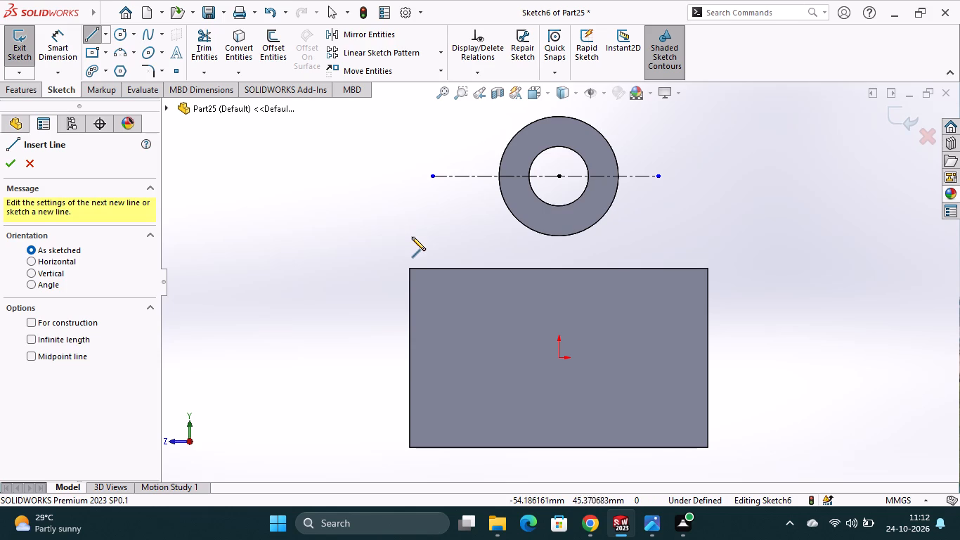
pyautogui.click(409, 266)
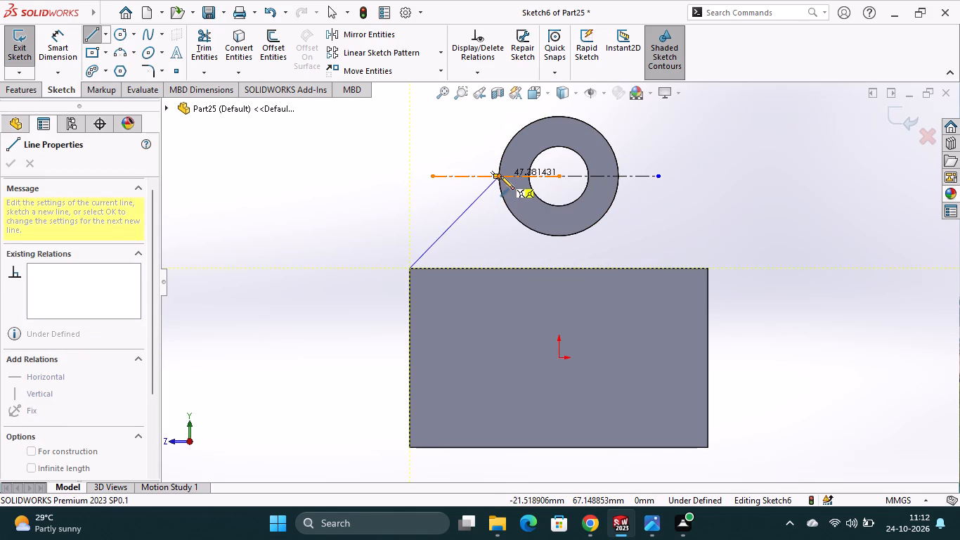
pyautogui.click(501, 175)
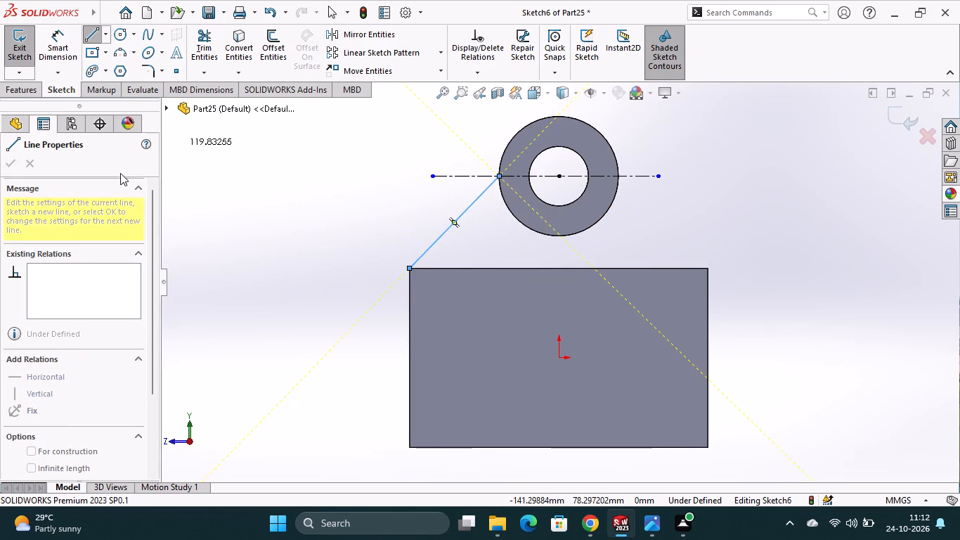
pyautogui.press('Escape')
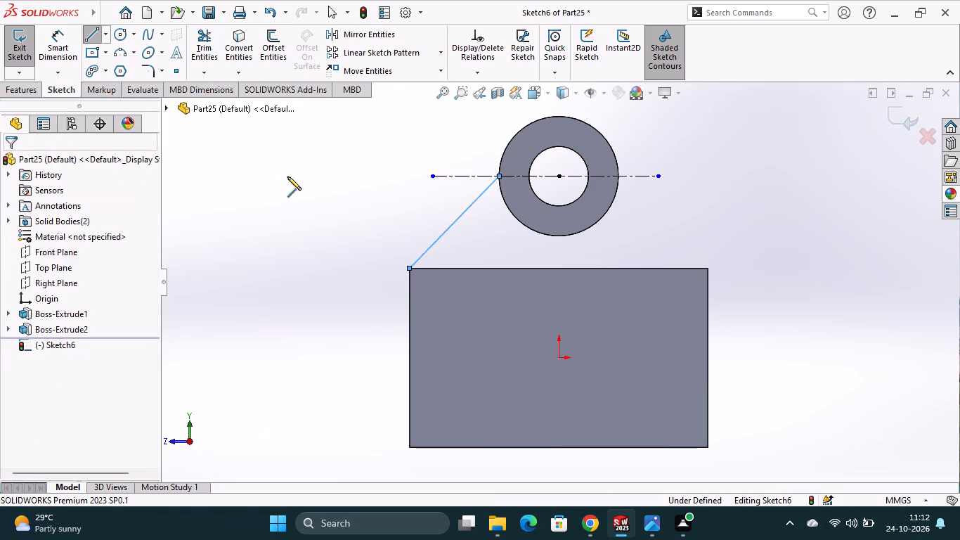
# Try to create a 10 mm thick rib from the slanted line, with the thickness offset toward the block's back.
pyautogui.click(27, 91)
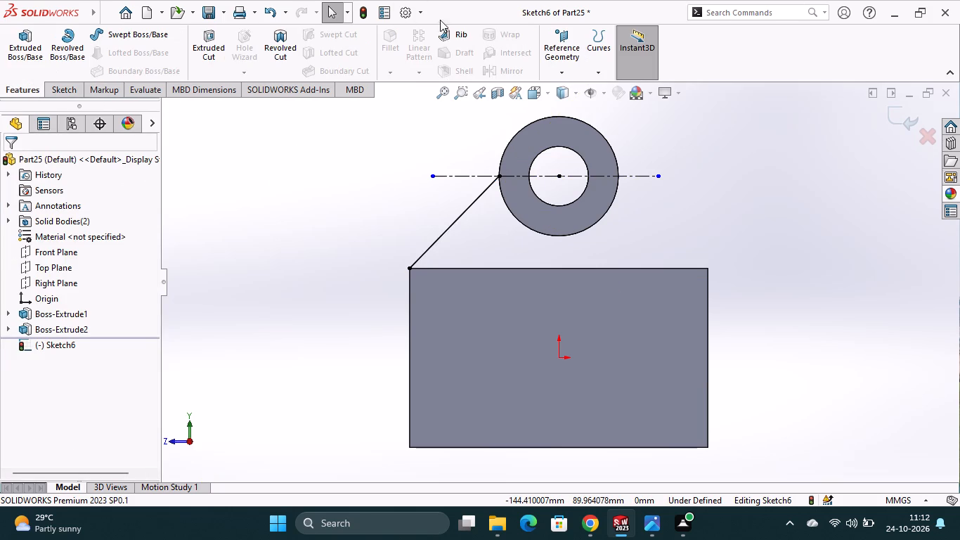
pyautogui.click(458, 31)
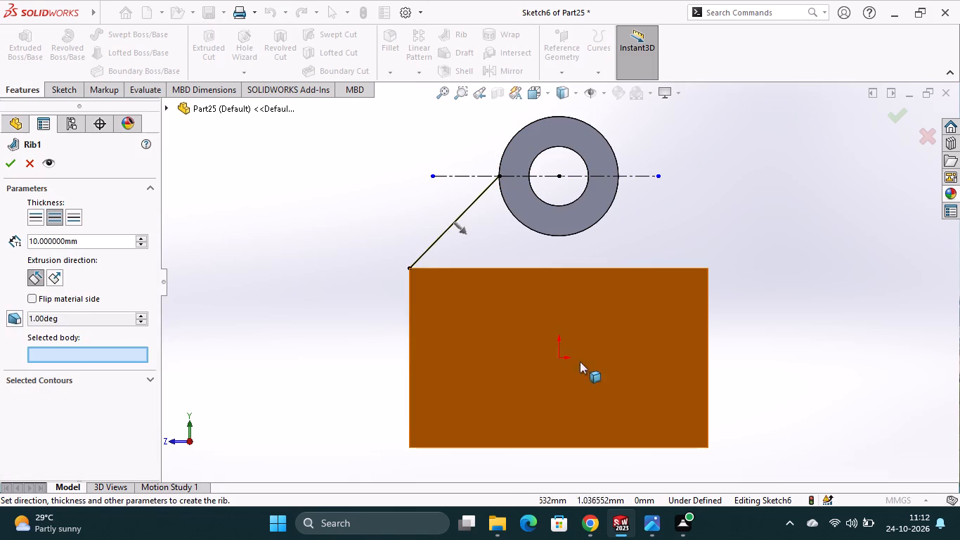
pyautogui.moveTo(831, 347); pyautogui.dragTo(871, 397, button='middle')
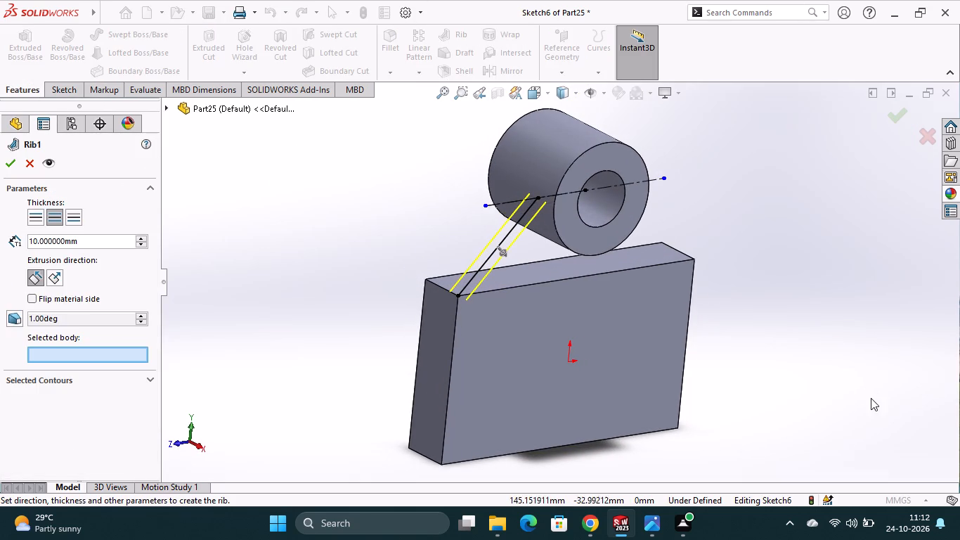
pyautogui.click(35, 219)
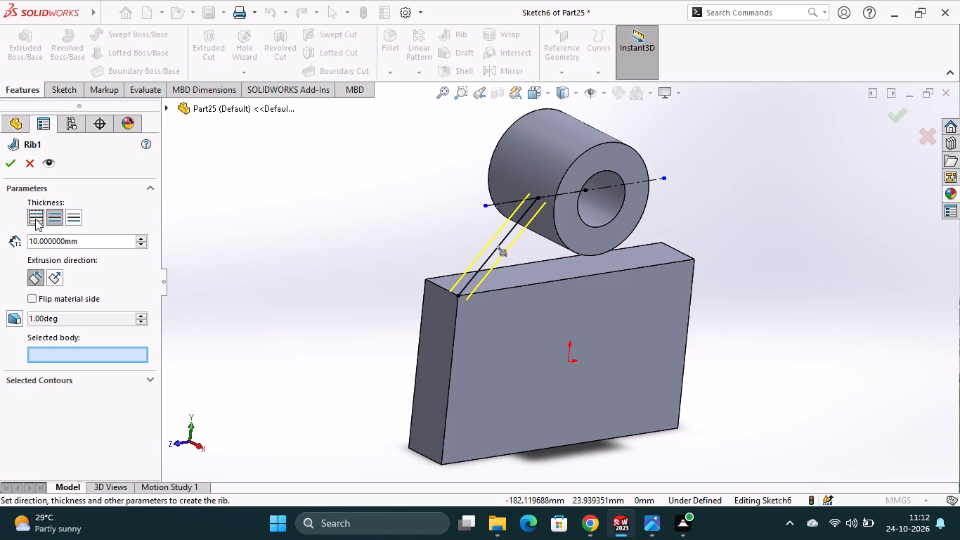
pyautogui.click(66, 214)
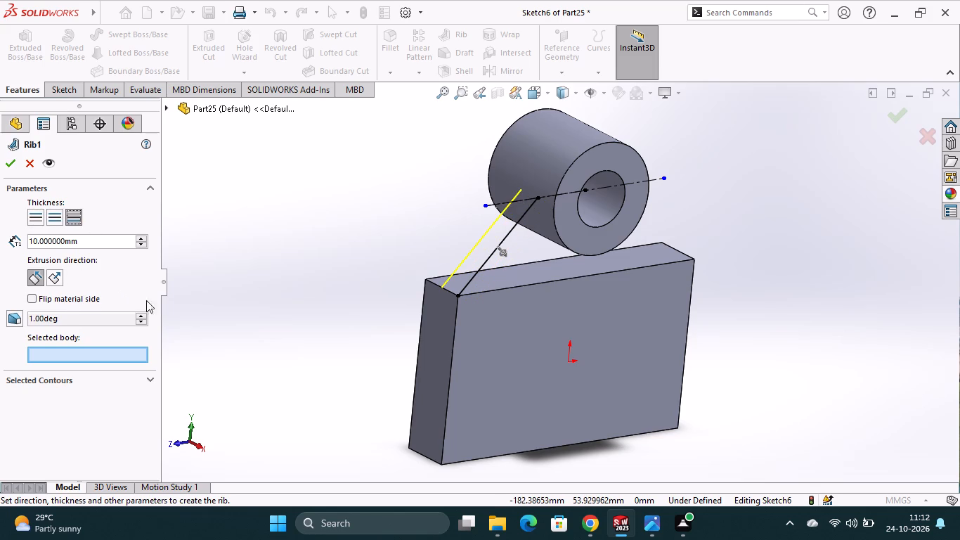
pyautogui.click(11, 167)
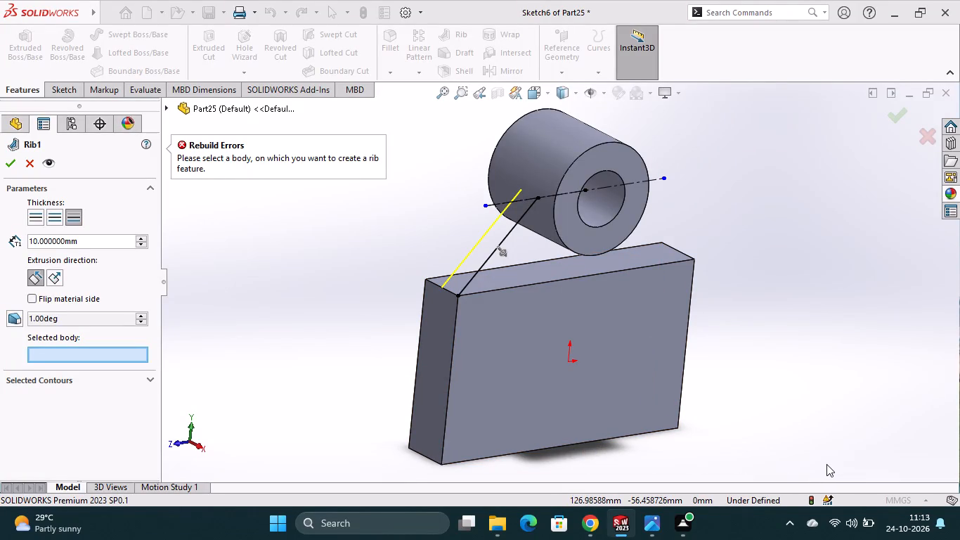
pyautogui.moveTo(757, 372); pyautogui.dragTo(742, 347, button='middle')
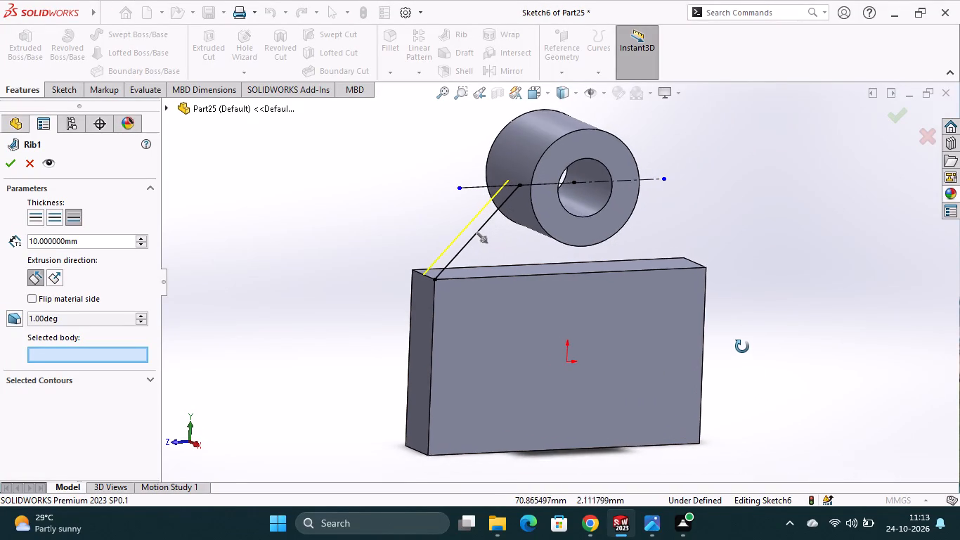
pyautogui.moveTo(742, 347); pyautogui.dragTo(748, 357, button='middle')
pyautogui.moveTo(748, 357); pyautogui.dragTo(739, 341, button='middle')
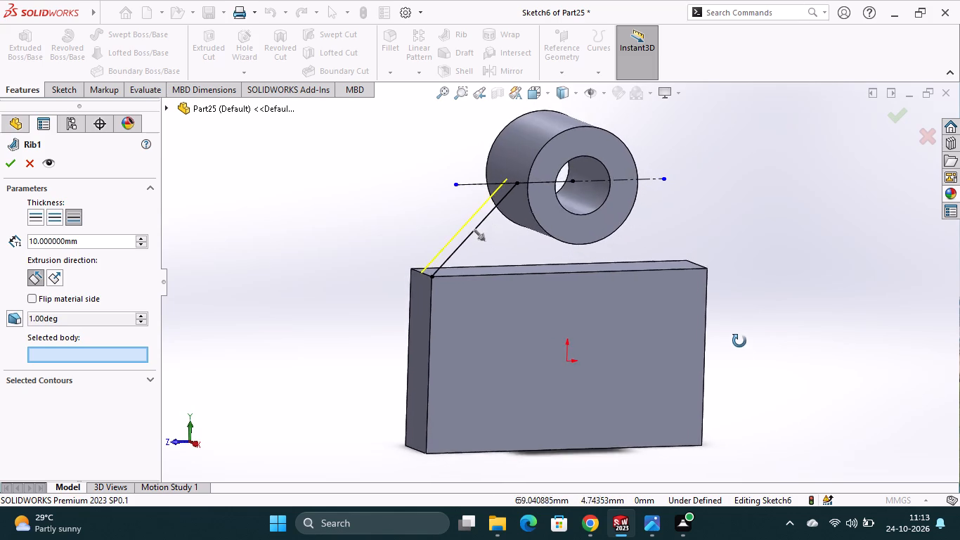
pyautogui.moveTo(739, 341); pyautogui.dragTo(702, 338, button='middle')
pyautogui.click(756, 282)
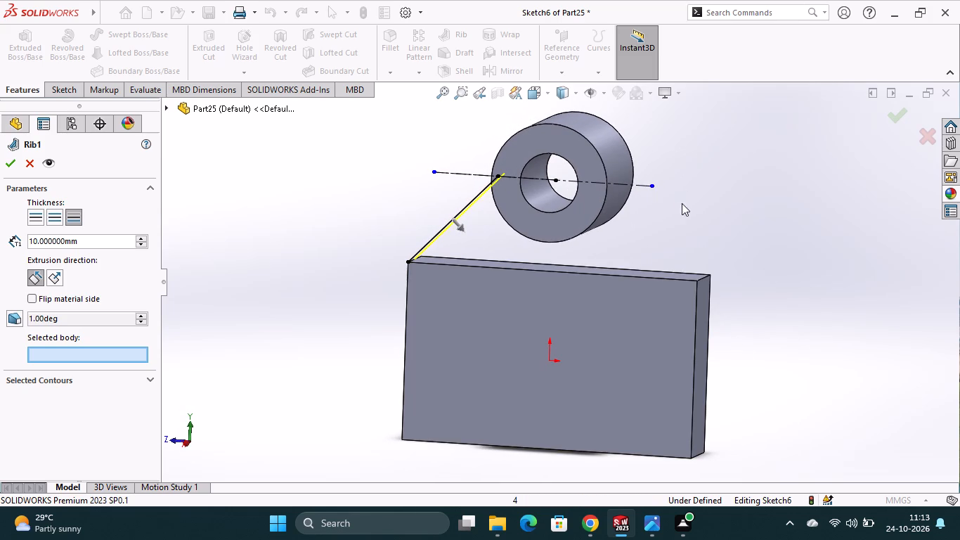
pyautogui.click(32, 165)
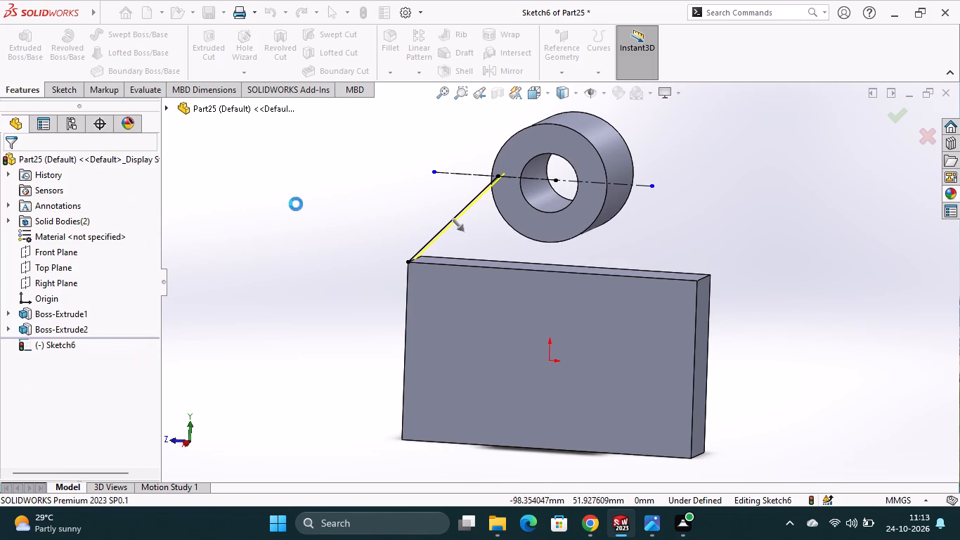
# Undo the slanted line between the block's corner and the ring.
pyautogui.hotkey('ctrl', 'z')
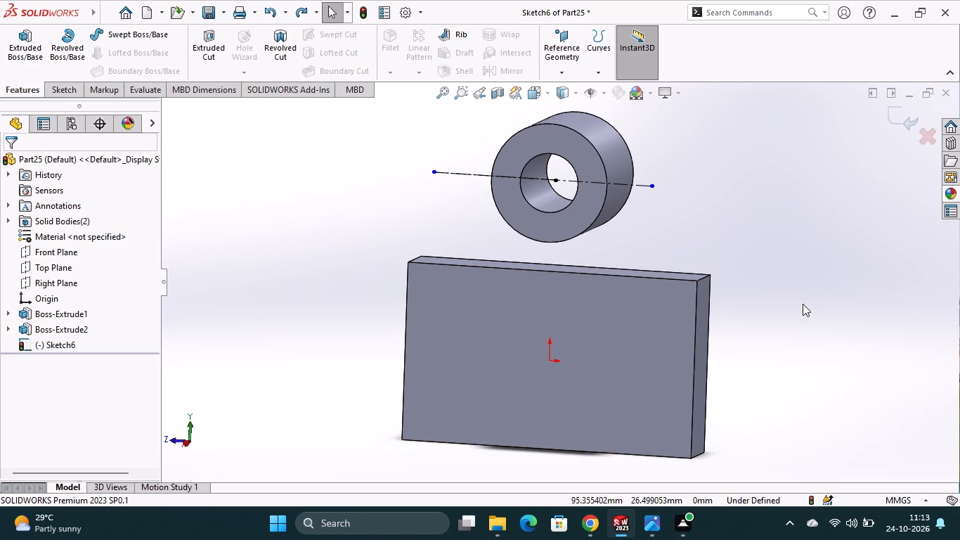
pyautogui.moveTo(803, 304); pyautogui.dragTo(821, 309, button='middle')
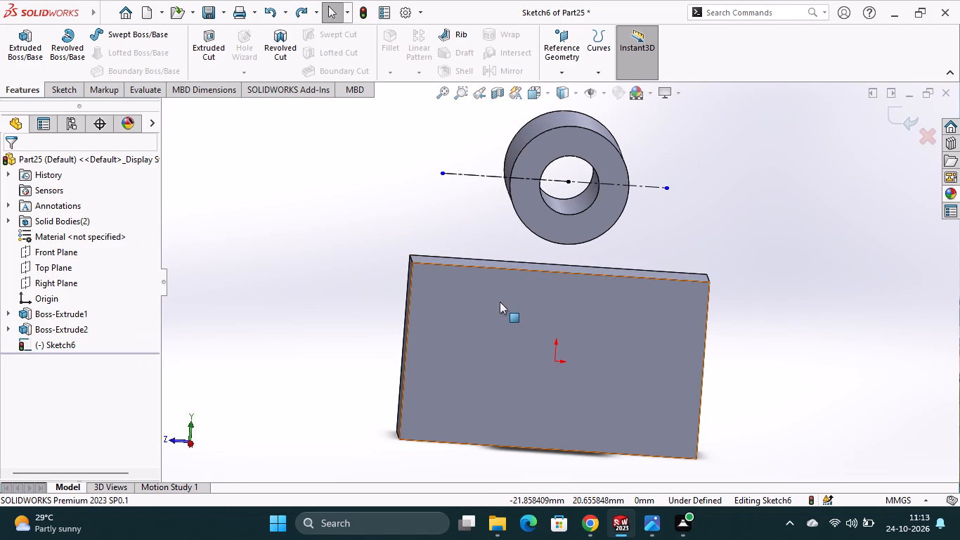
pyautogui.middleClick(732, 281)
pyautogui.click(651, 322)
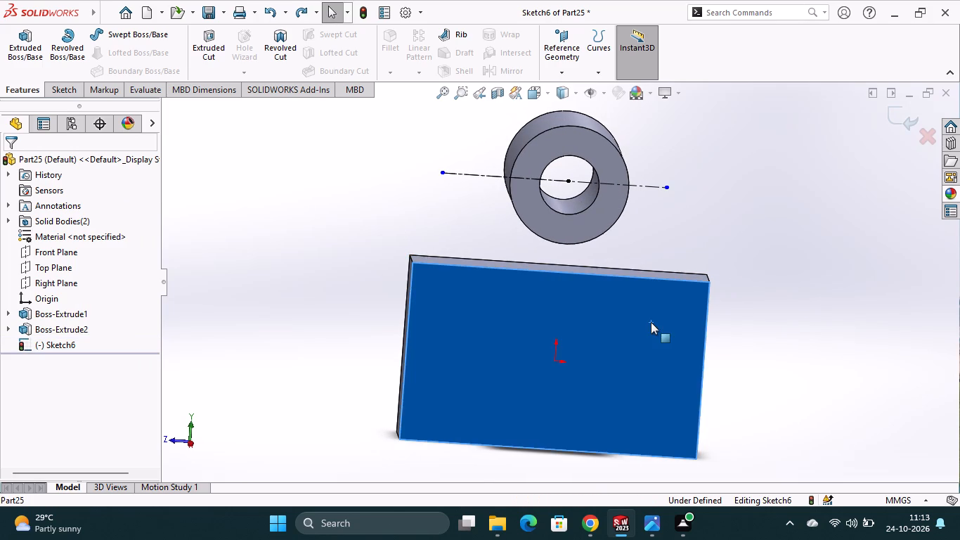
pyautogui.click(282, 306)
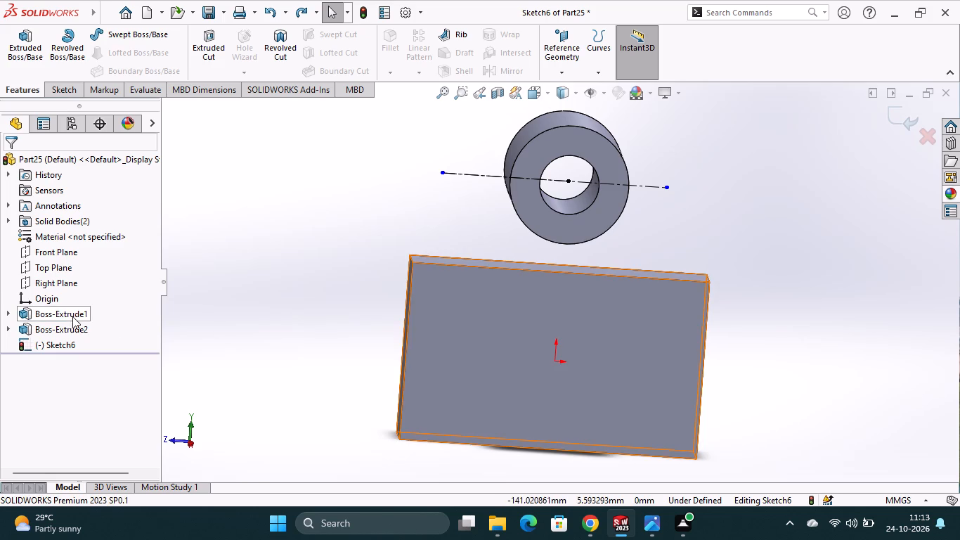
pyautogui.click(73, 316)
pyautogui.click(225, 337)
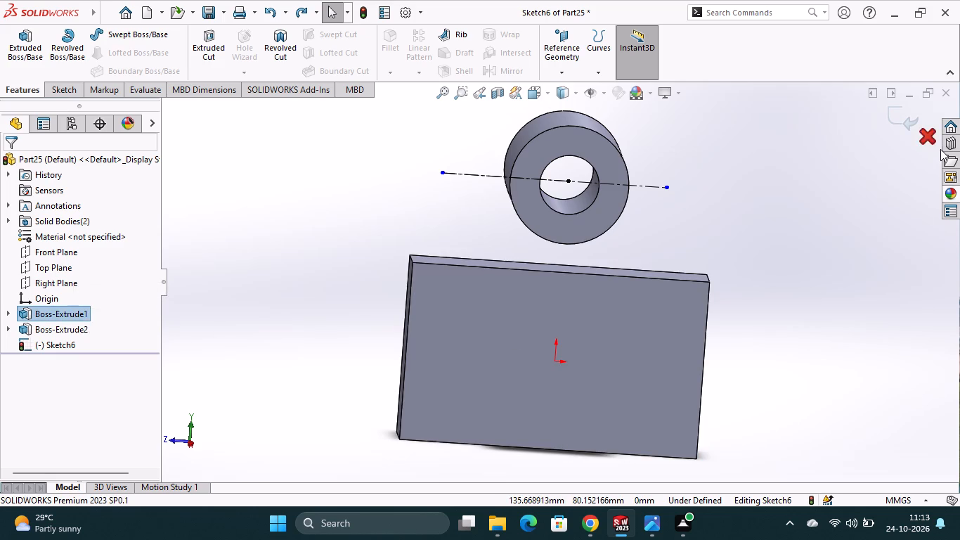
# Exit the open sketch and delete the sketch containing the centerline through the ring.
pyautogui.click(905, 126)
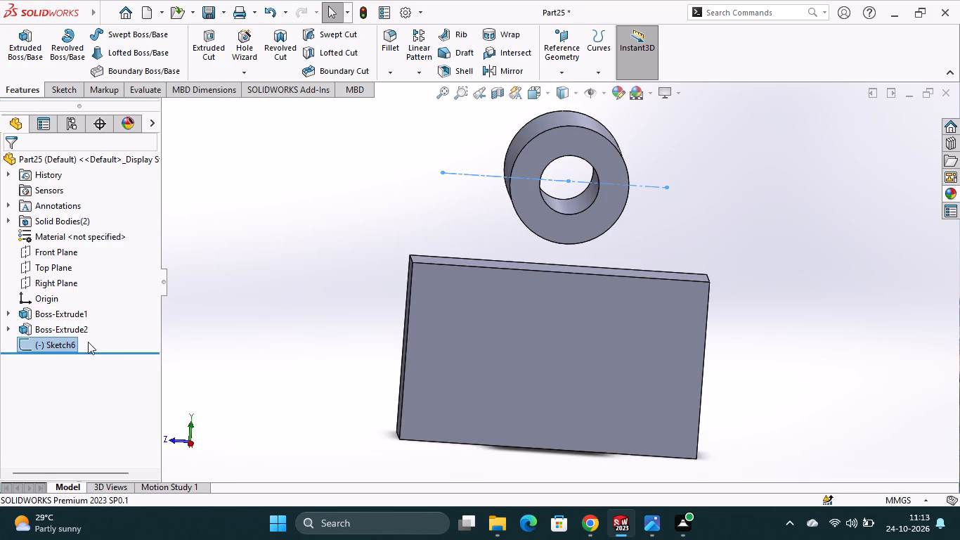
pyautogui.rightClick(71, 341)
pyautogui.click(91, 335)
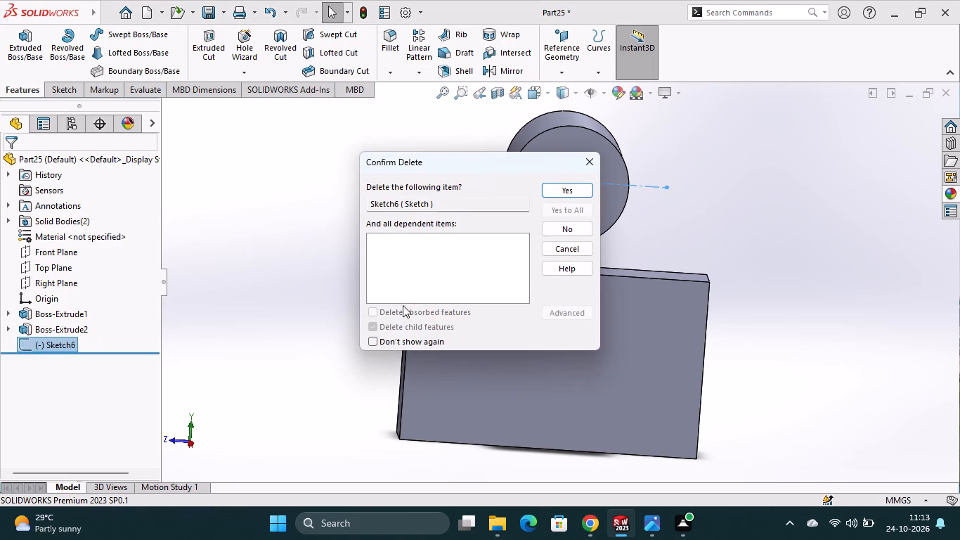
pyautogui.click(566, 193)
pyautogui.click(285, 323)
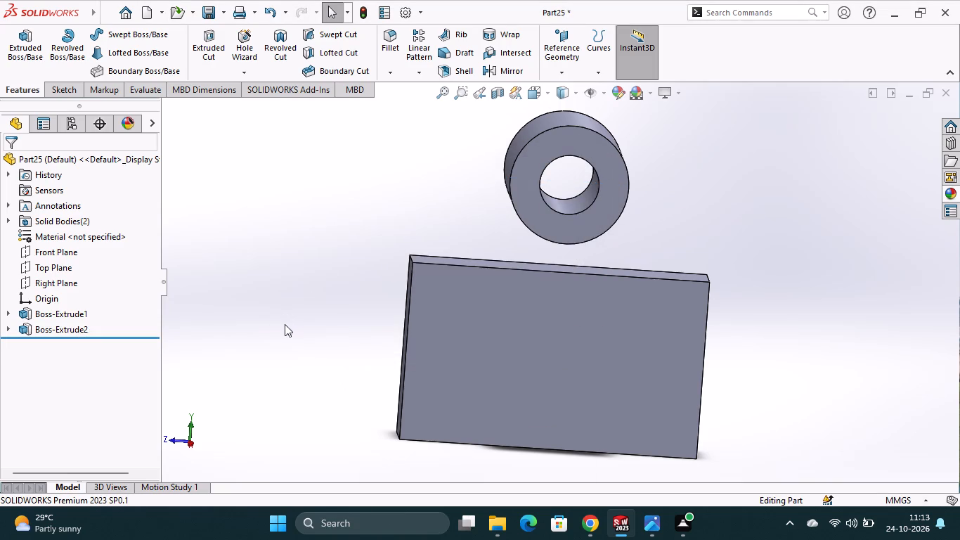
# Edit the base block's sketch and set the rectangle's height to 100 mm, then exit the sketch.
pyautogui.click(86, 316)
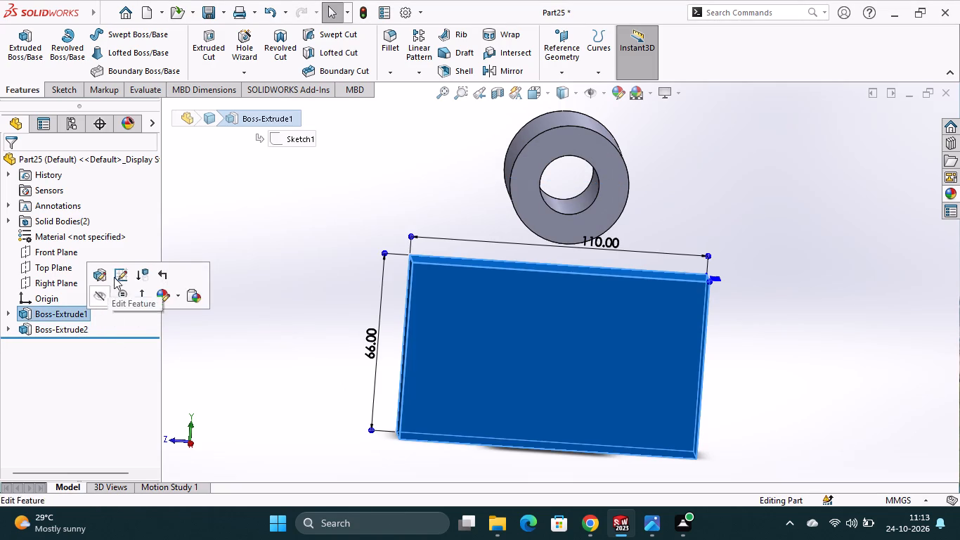
pyautogui.click(115, 275)
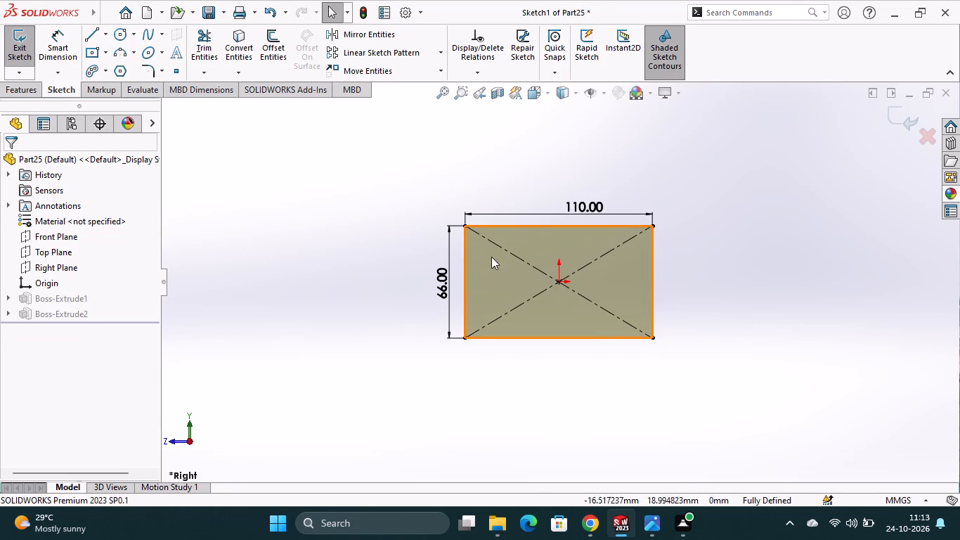
pyautogui.doubleClick(439, 283)
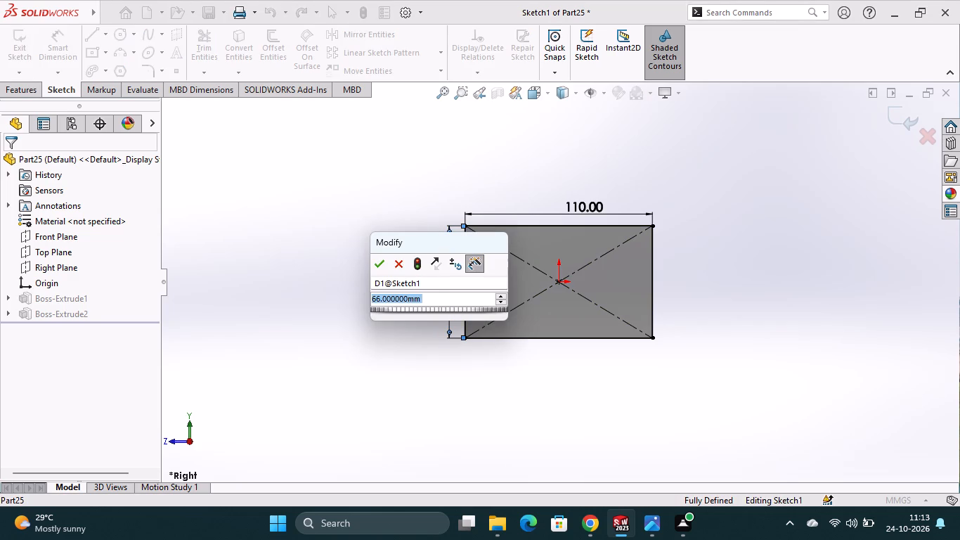
pyautogui.press('1')
pyautogui.write('00')
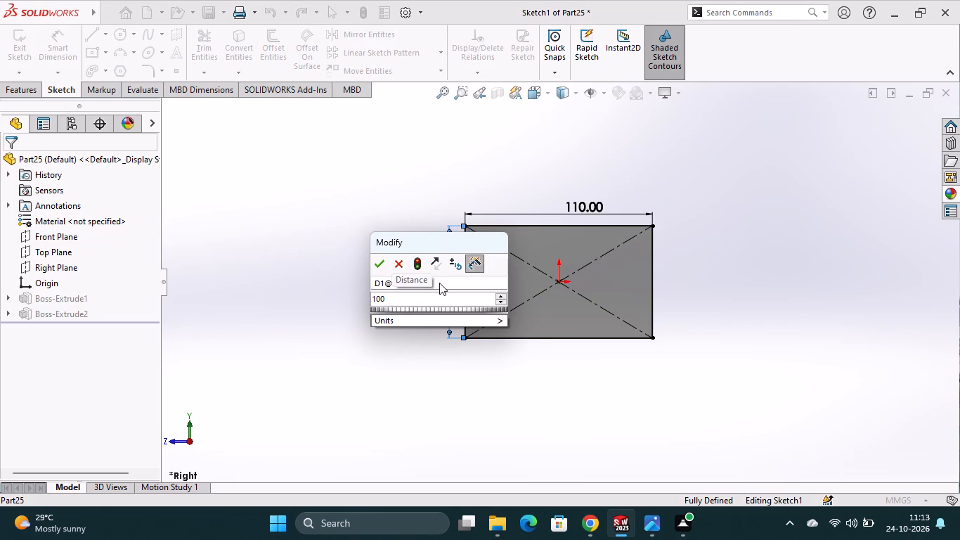
pyautogui.press('Return')
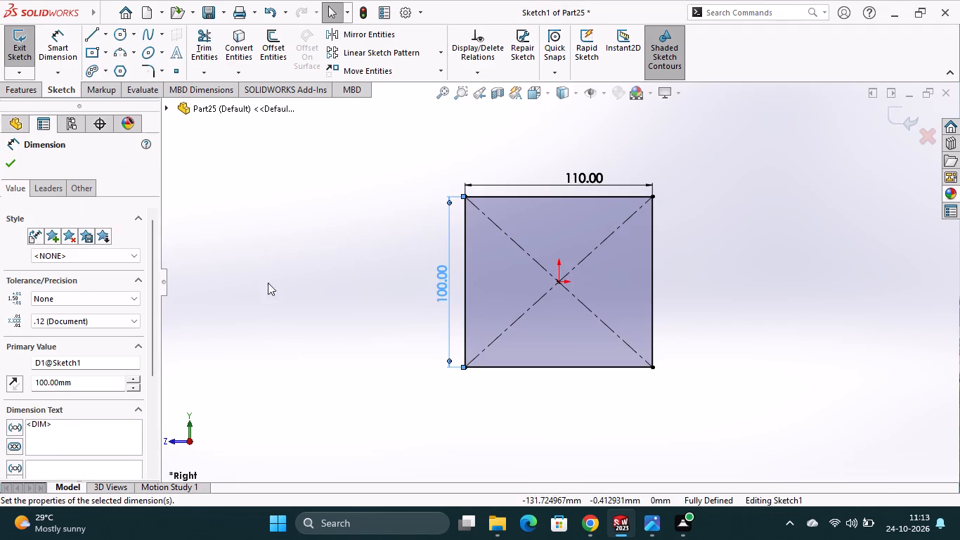
pyautogui.click(4, 165)
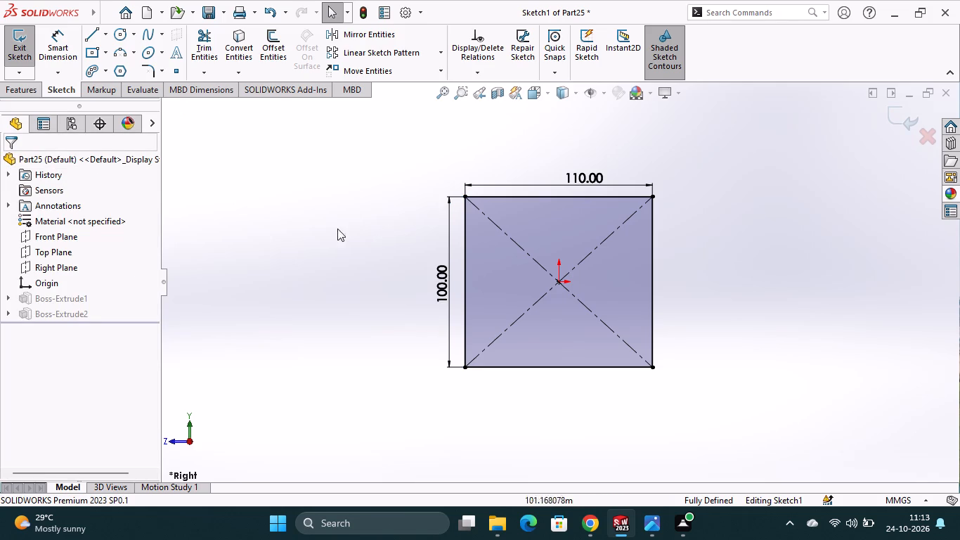
pyautogui.click(909, 115)
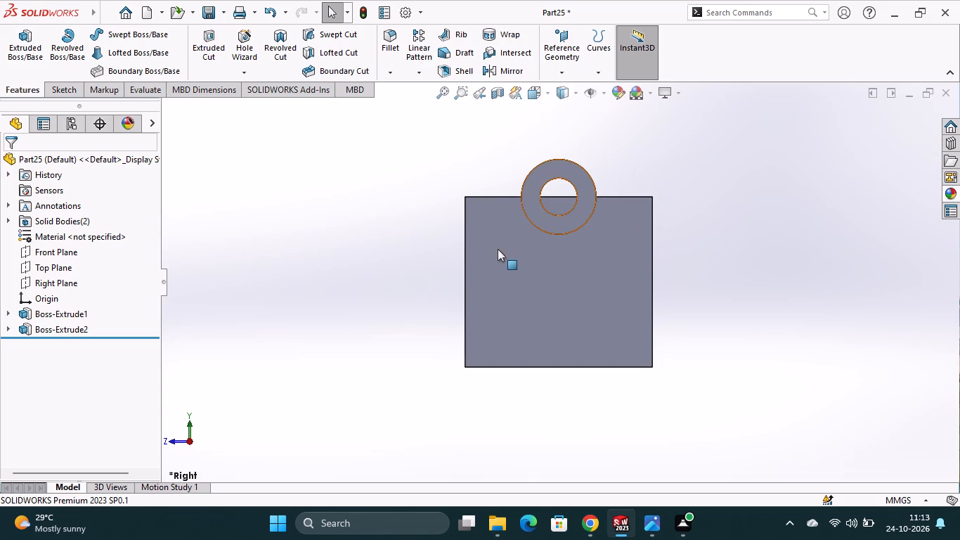
# Start a sketch on the block's large front face and draw a horizontal centerline about 150 mm long through the origin, past both side edges.
pyautogui.click(564, 293)
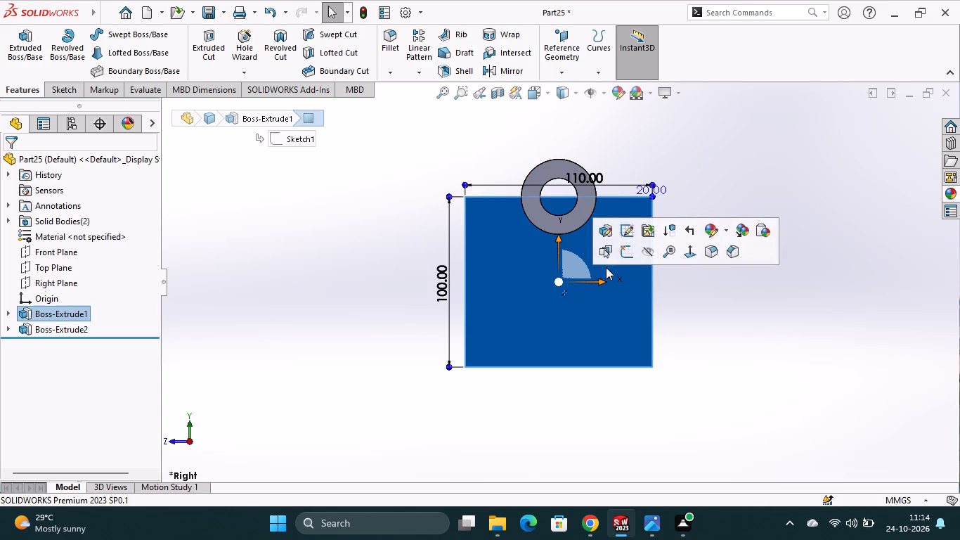
pyautogui.click(624, 249)
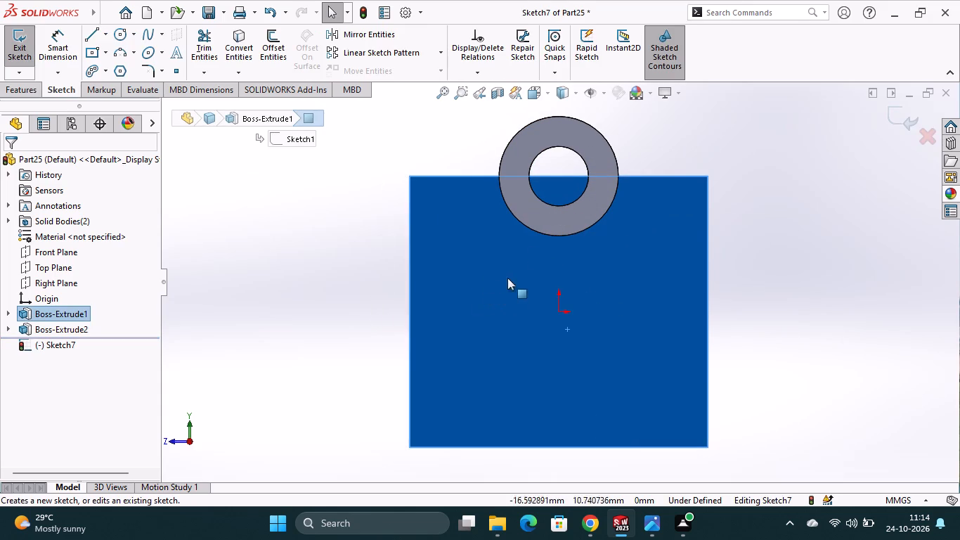
pyautogui.click(96, 38)
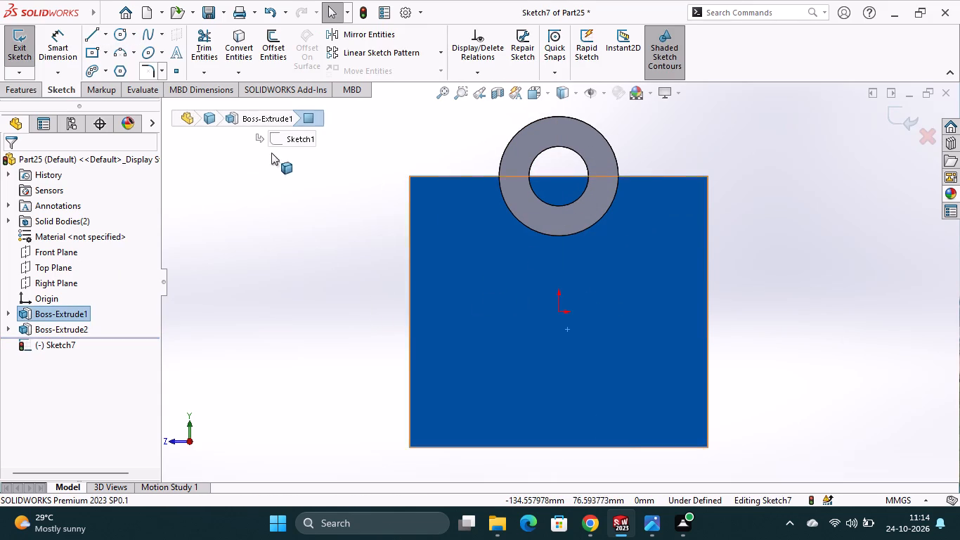
pyautogui.click(109, 35)
pyautogui.click(134, 72)
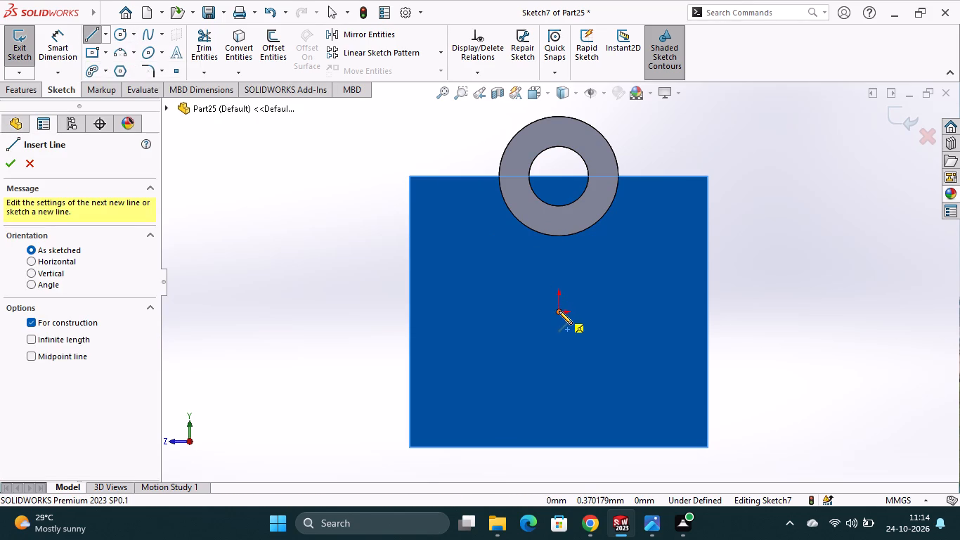
pyautogui.click(559, 311)
pyautogui.click(356, 307)
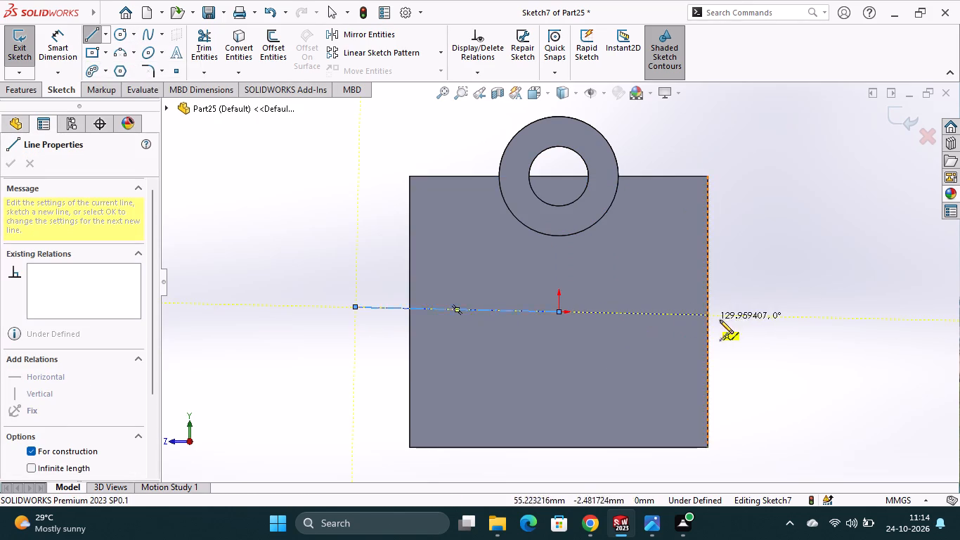
pyautogui.click(762, 316)
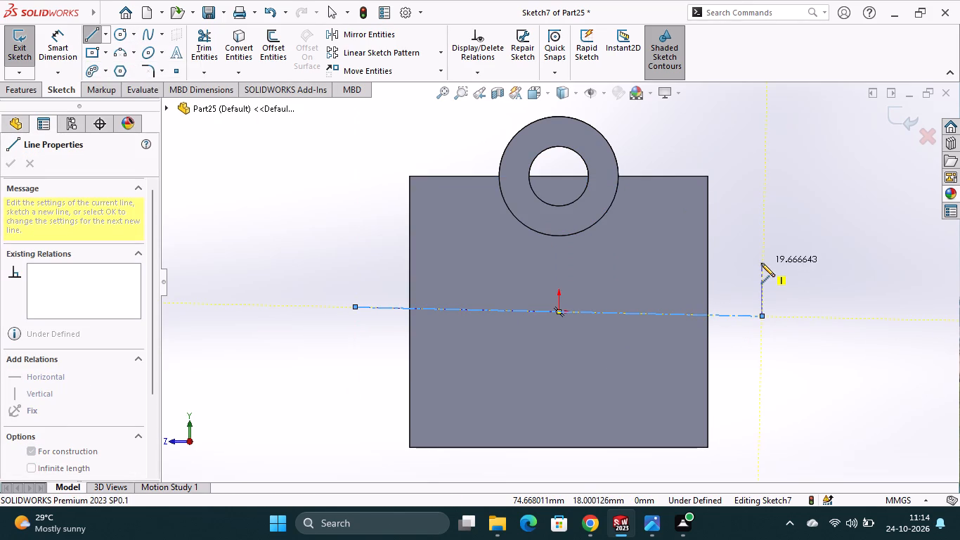
pyautogui.press('Escape')
pyautogui.rightClick(654, 311)
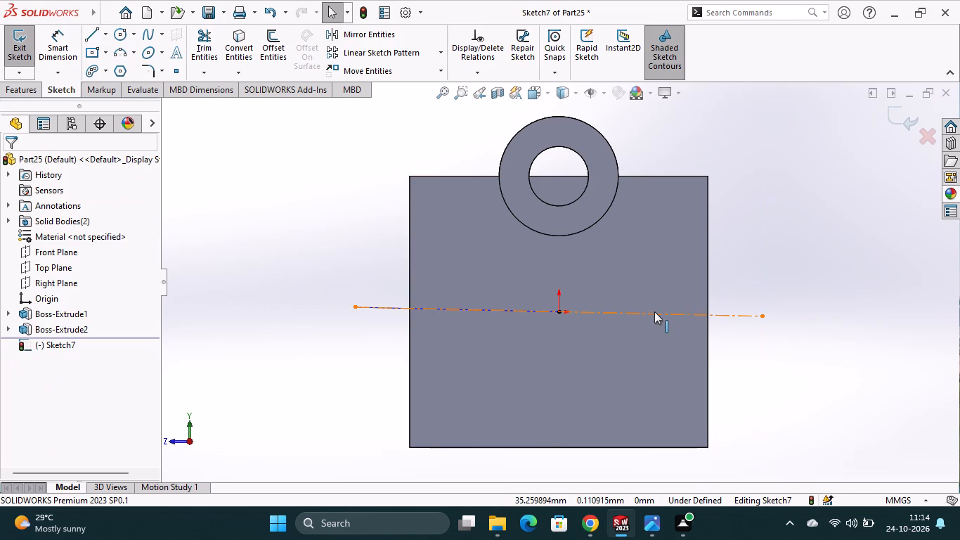
pyautogui.click(659, 219)
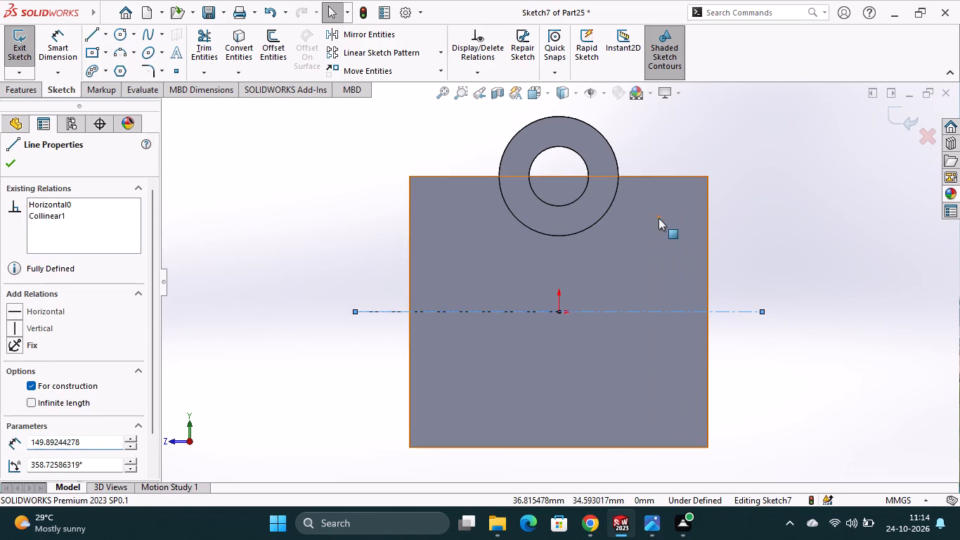
pyautogui.click(770, 228)
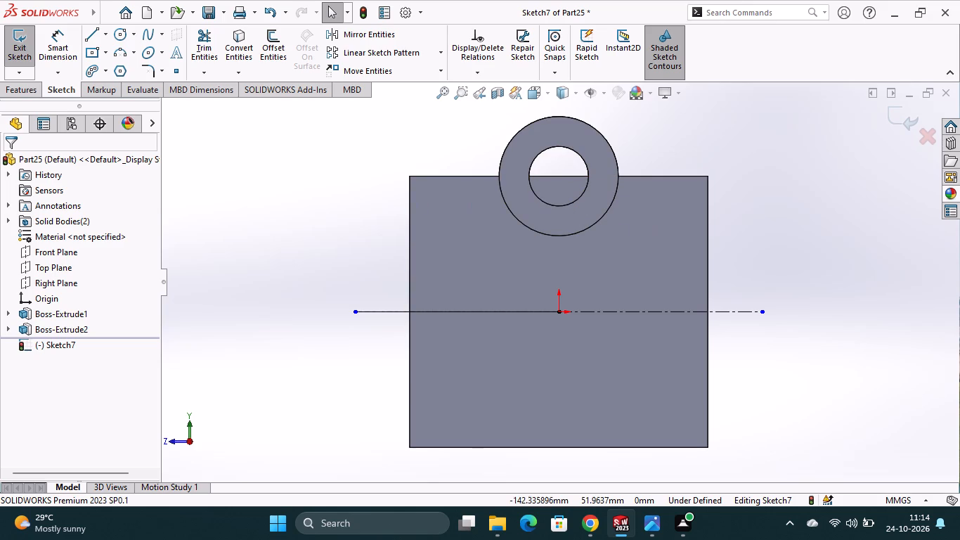
# Draw a construction line about 80 mm up the block's left edge from its lower-left corner, continuing horizontally outward from its upper end.
pyautogui.click(102, 36)
pyautogui.click(106, 67)
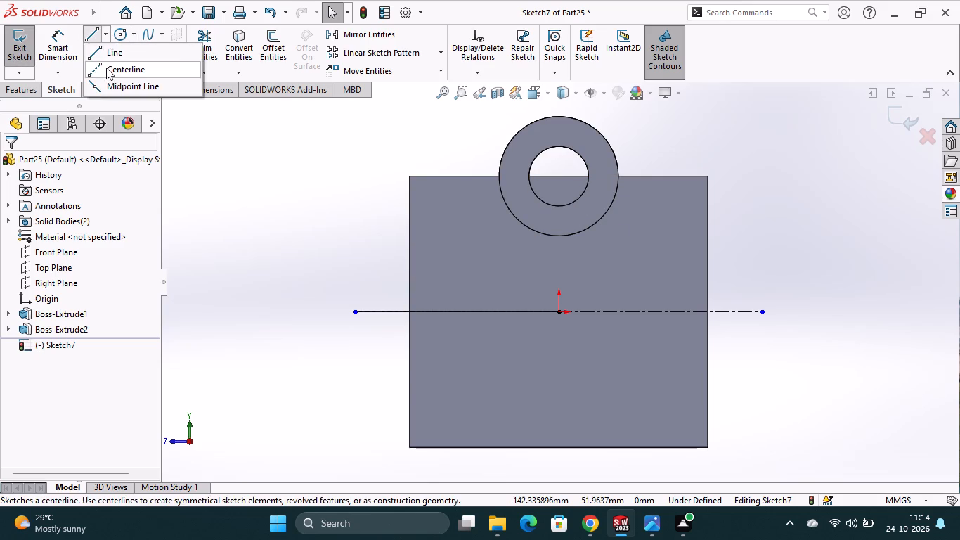
pyautogui.click(409, 444)
pyautogui.click(408, 231)
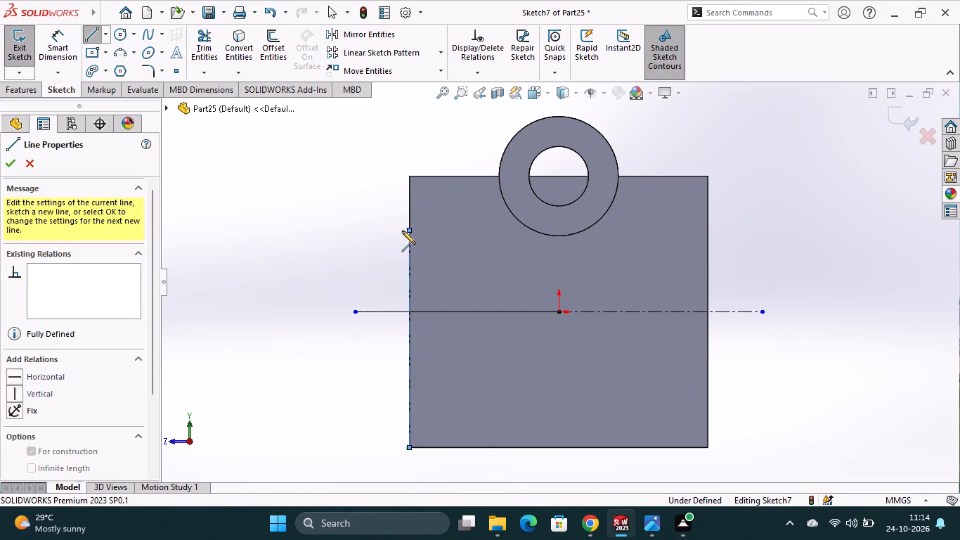
pyautogui.click(327, 233)
pyautogui.press('Escape')
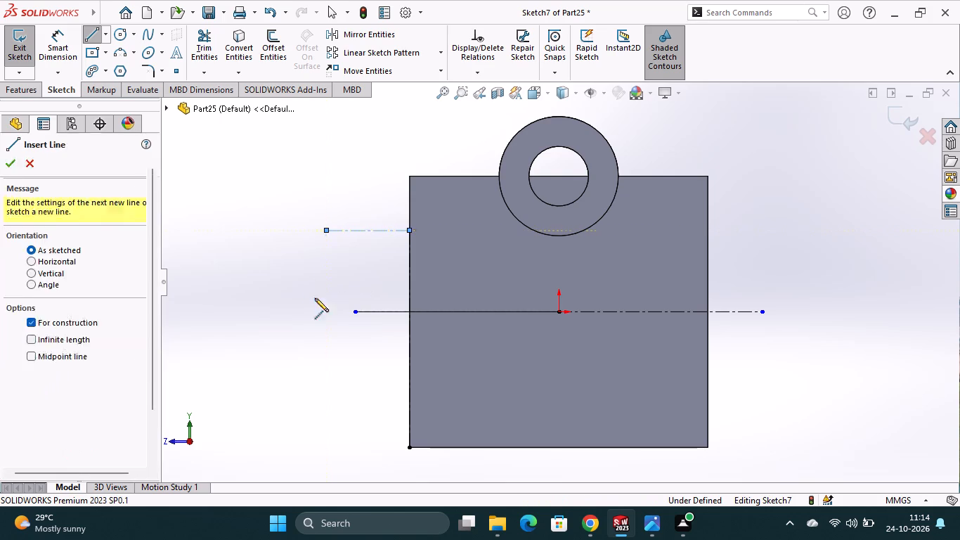
# Dimension the short horizontal construction line 66 mm above the block's lower-left corner.
pyautogui.click(57, 49)
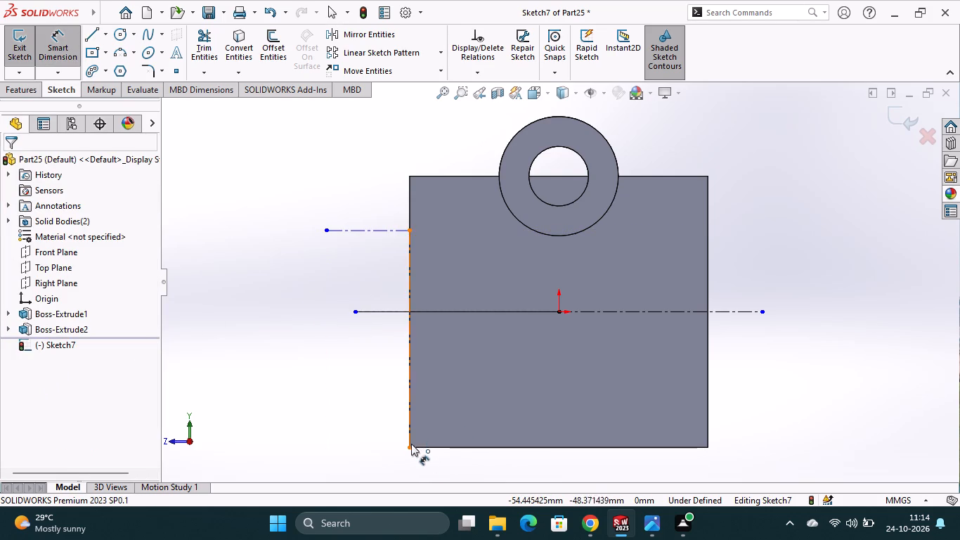
pyautogui.click(408, 451)
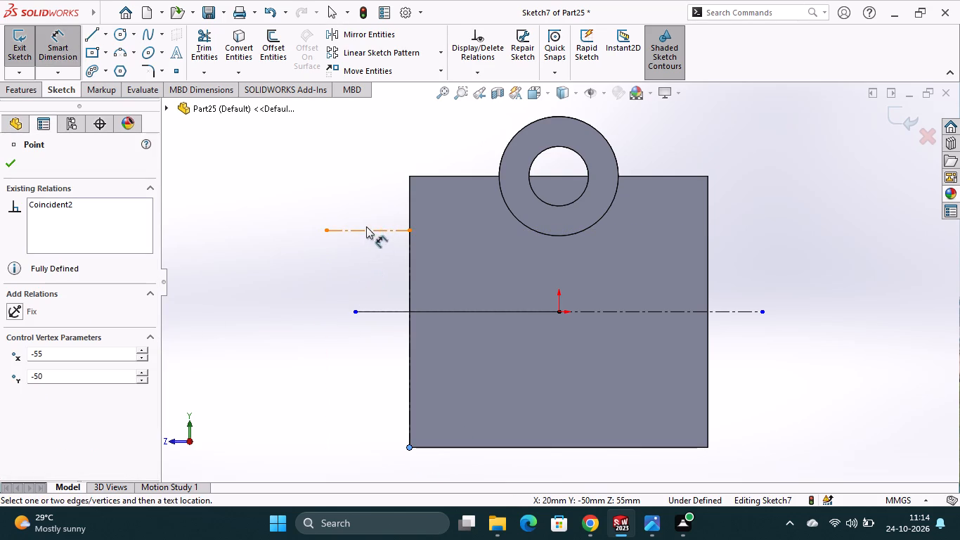
pyautogui.click(366, 226)
pyautogui.click(371, 231)
pyautogui.click(317, 361)
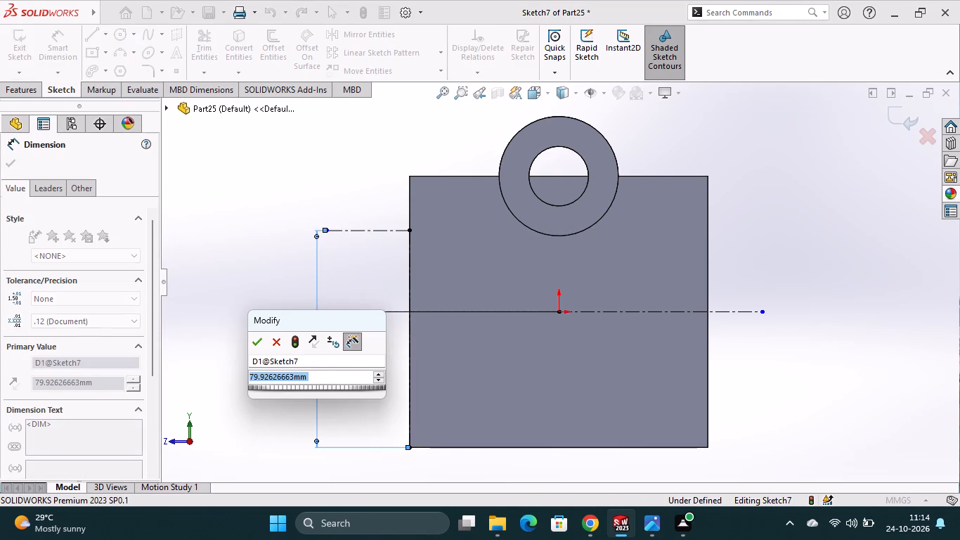
pyautogui.write('66')
pyautogui.press('Return')
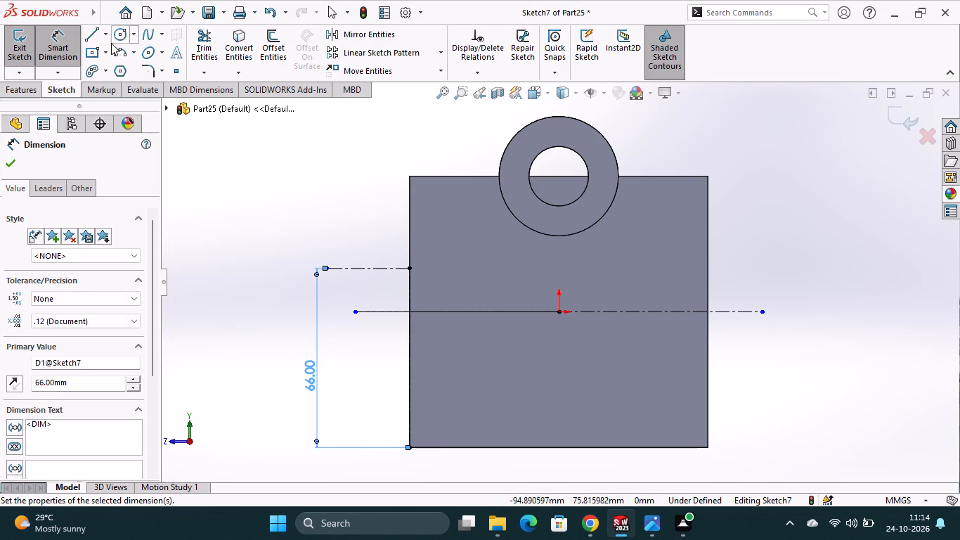
# Draw a closed triangle from the 66 mm point to the ring's outer edge, along the block's top edge to its upper-left corner, and back down.
pyautogui.click(86, 38)
pyautogui.click(409, 267)
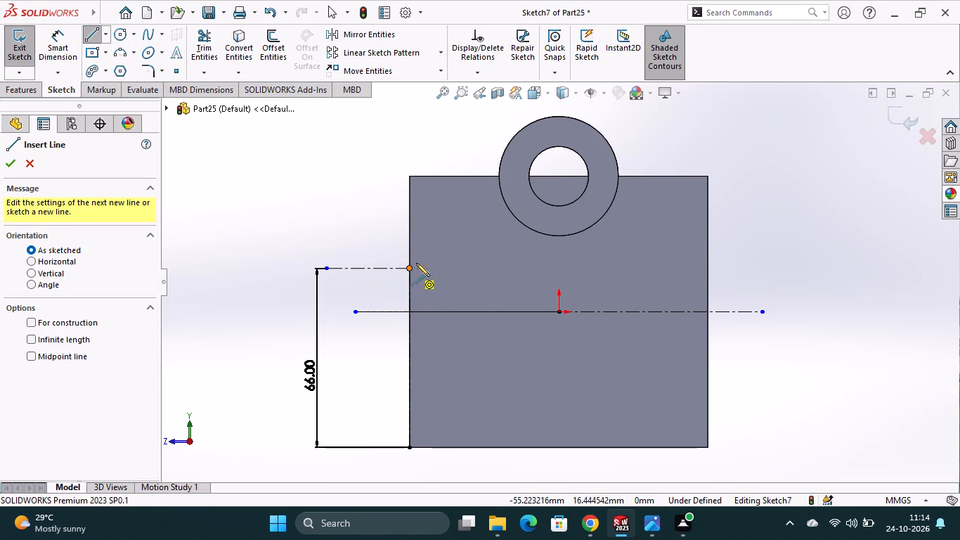
pyautogui.click(500, 175)
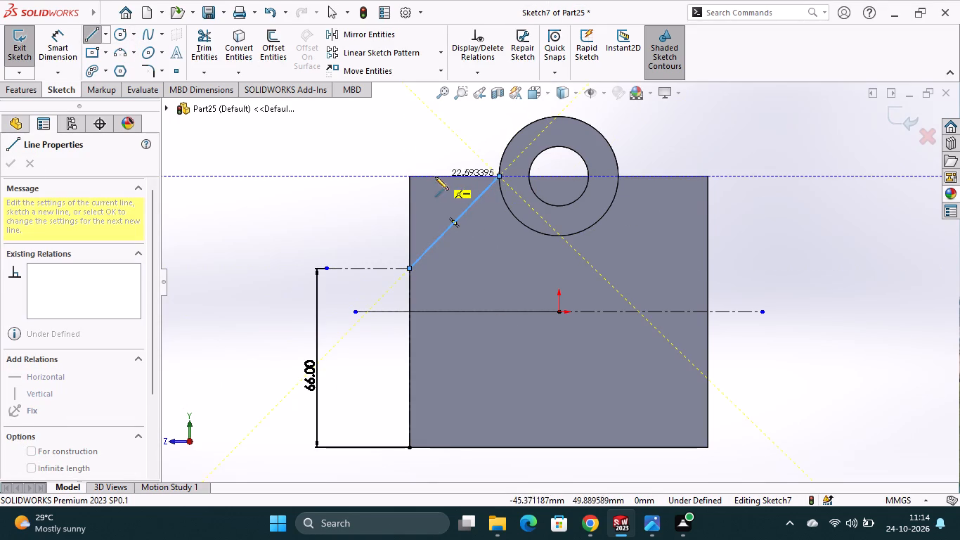
pyautogui.click(408, 176)
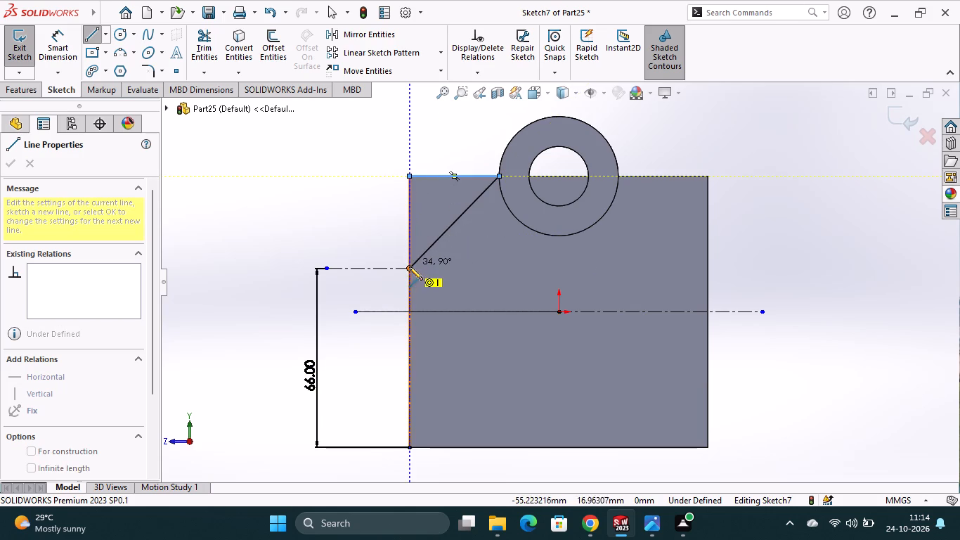
pyautogui.click(409, 270)
pyautogui.press('Escape')
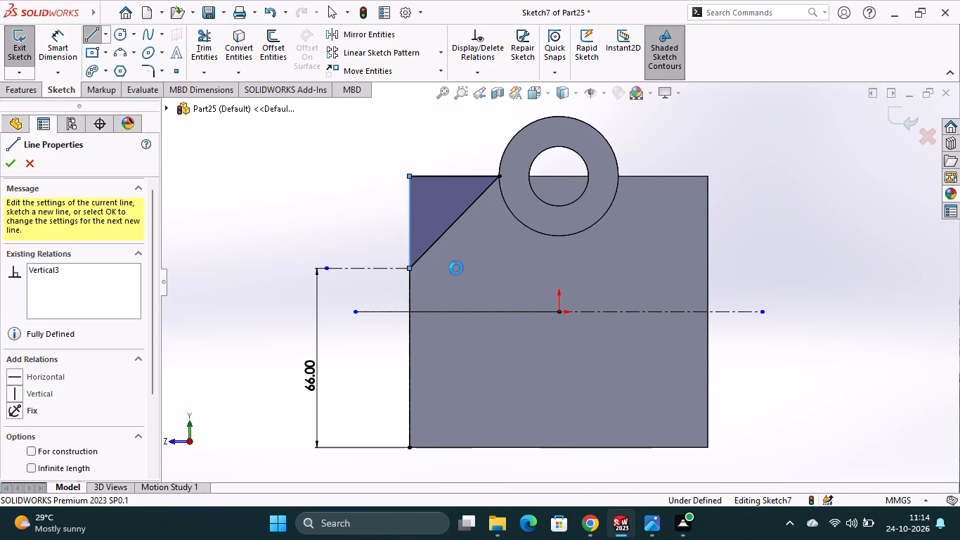
pyautogui.click(94, 37)
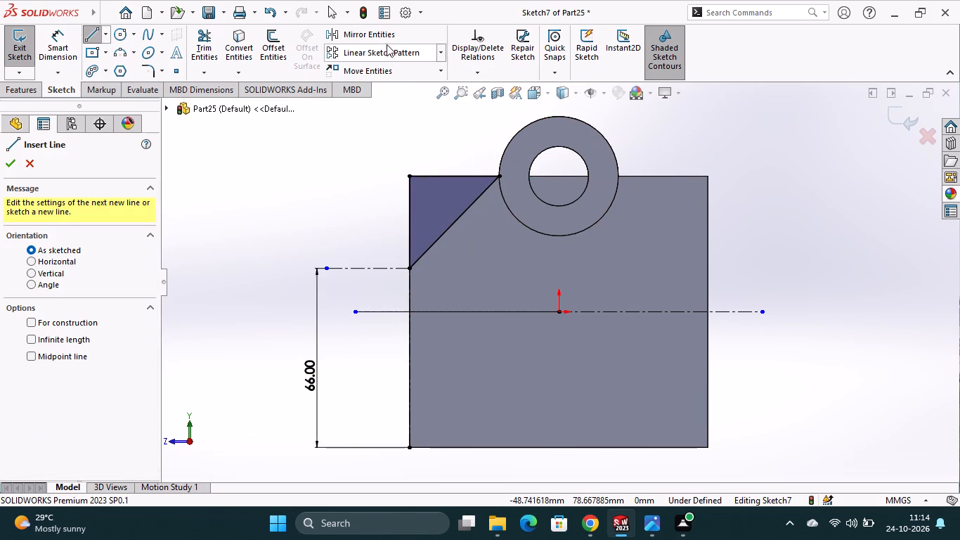
# Draw a vertical centerline from the ring's center down to the origin.
pyautogui.click(107, 37)
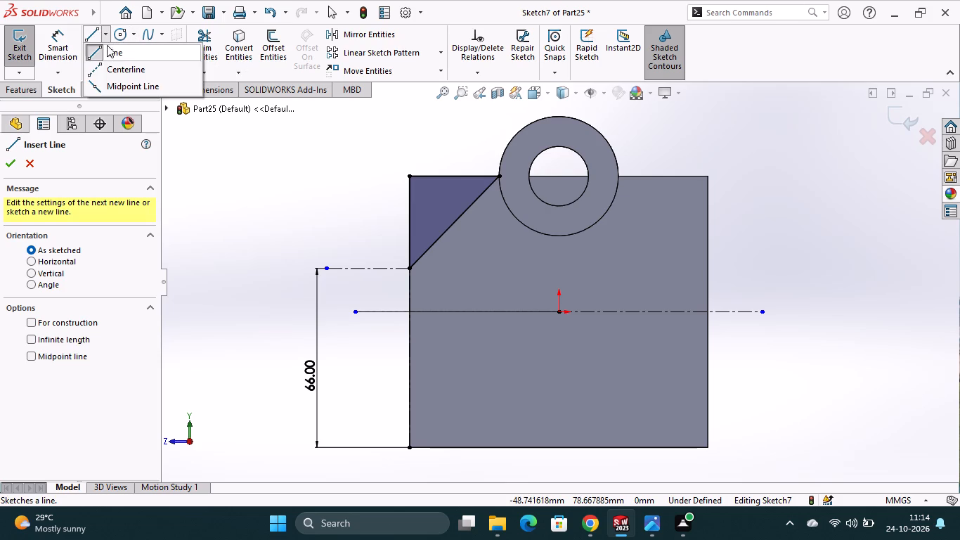
pyautogui.click(104, 69)
pyautogui.click(557, 174)
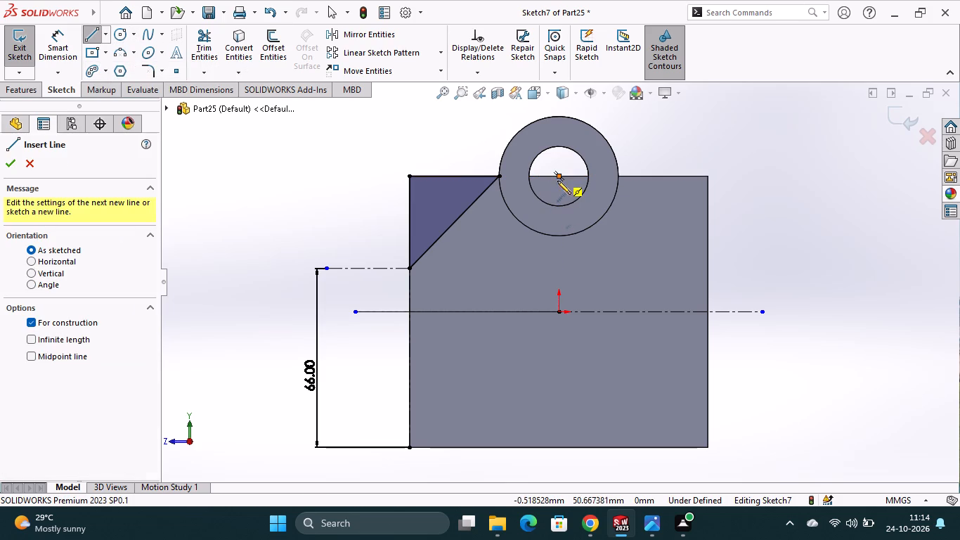
pyautogui.click(562, 311)
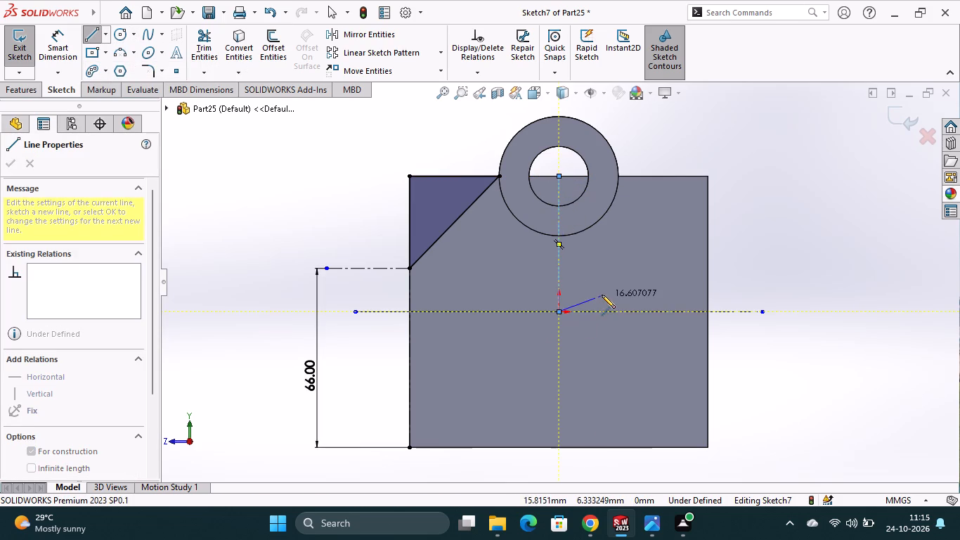
pyautogui.press('Escape')
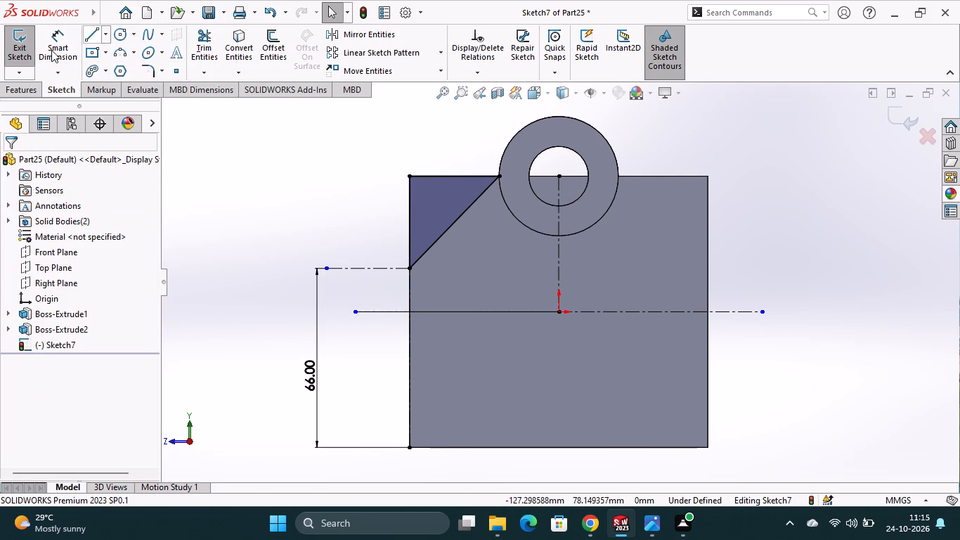
# Mirror the three lines of the corner triangle about the vertical centerline, keeping the original.
pyautogui.click(356, 33)
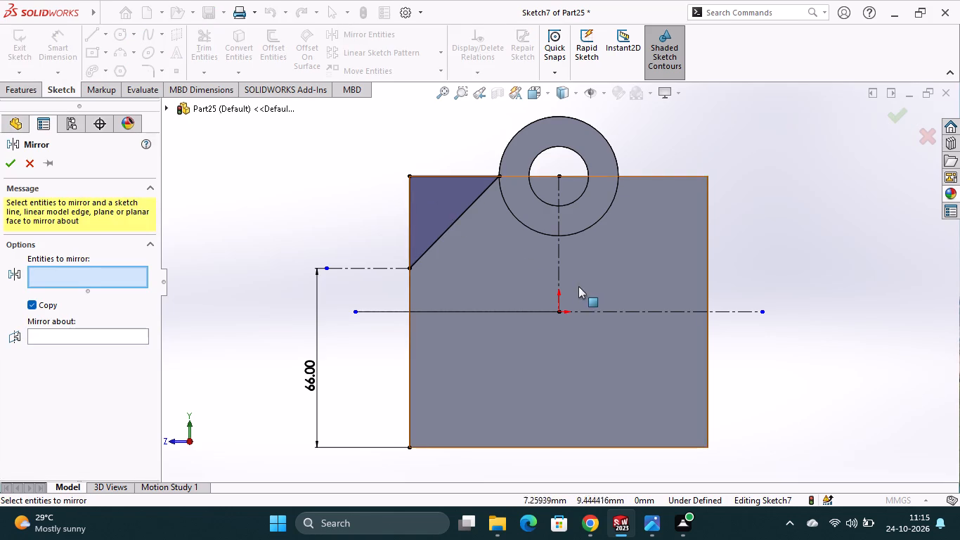
pyautogui.click(436, 217)
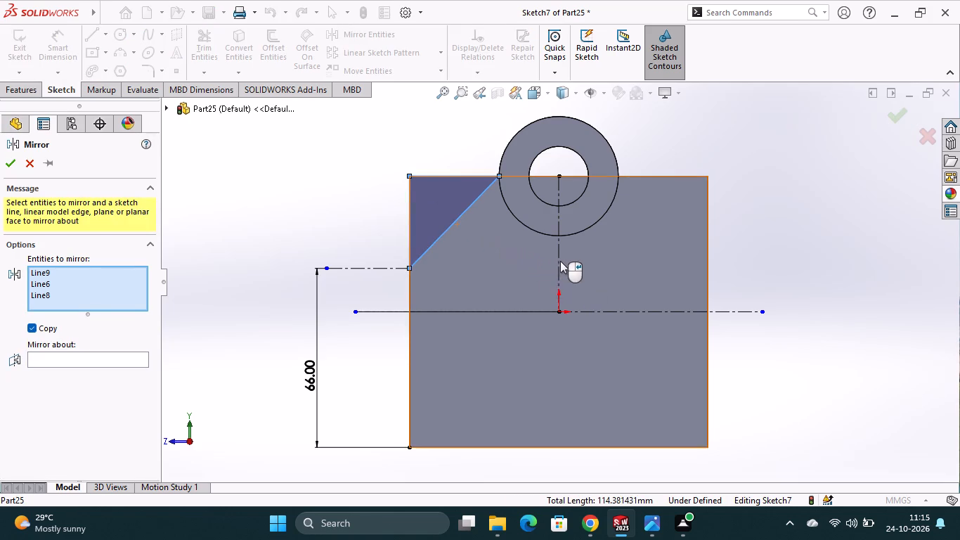
pyautogui.click(562, 259)
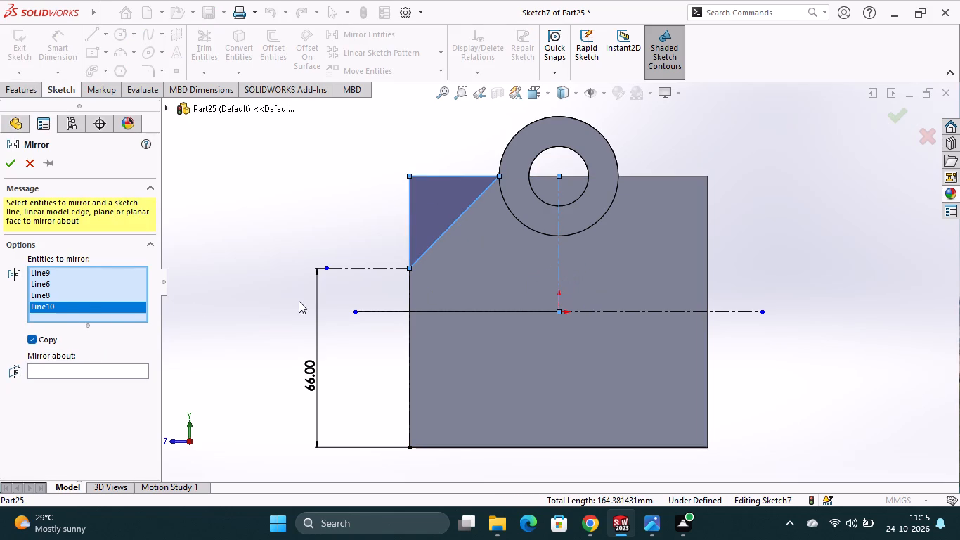
pyautogui.rightClick(86, 304)
pyautogui.click(127, 333)
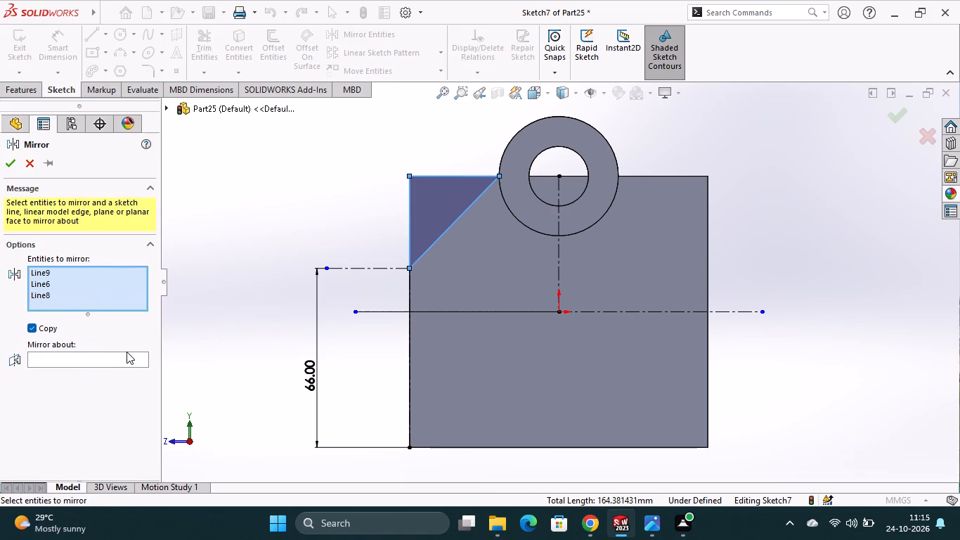
pyautogui.click(125, 355)
pyautogui.click(557, 270)
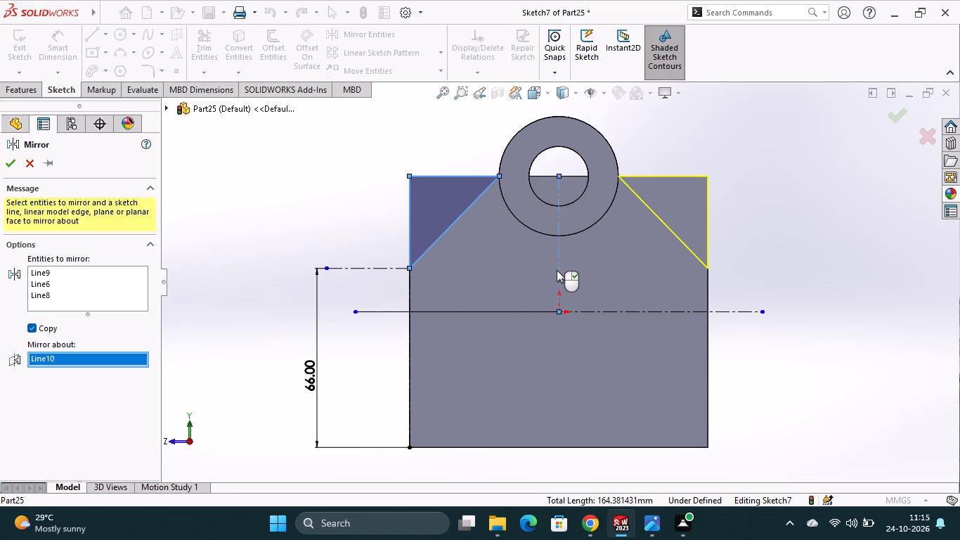
pyautogui.click(14, 165)
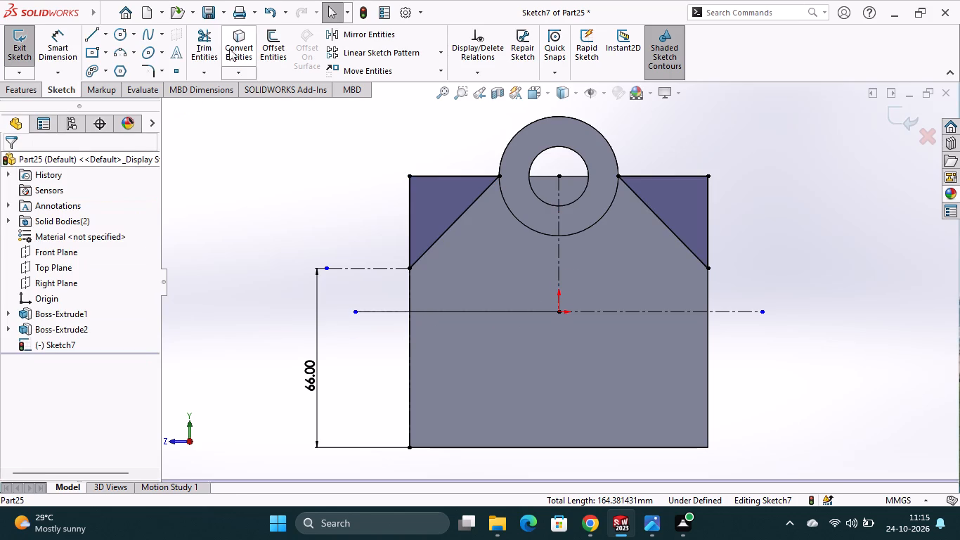
# Trim away the construction line along the block's left edge below the triangle and the short horizontal construction line beside it.
pyautogui.click(200, 36)
pyautogui.click(407, 292)
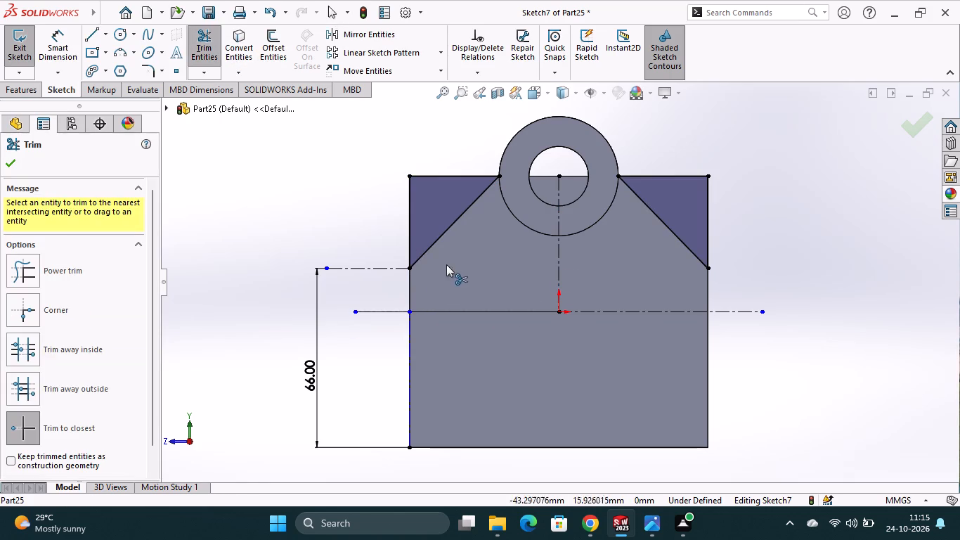
pyautogui.click(409, 348)
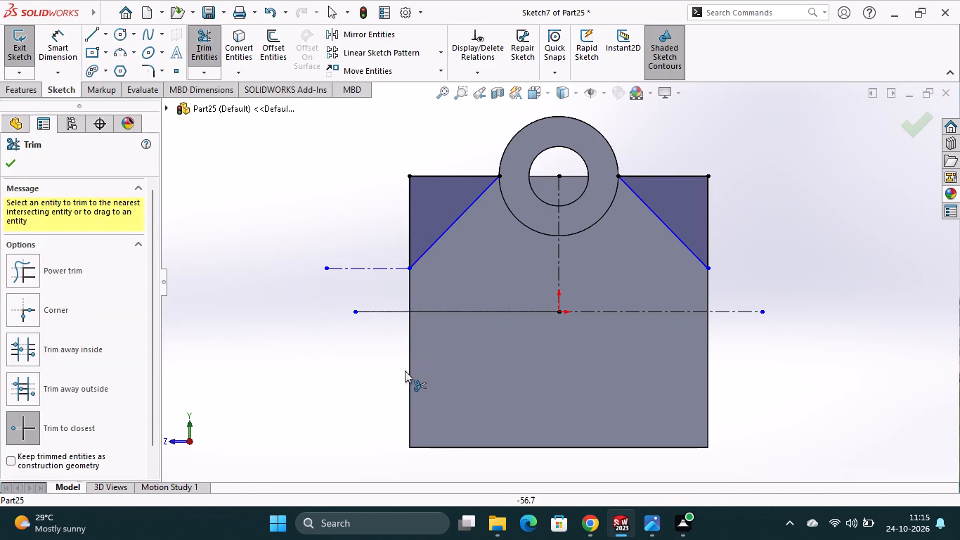
pyautogui.click(370, 269)
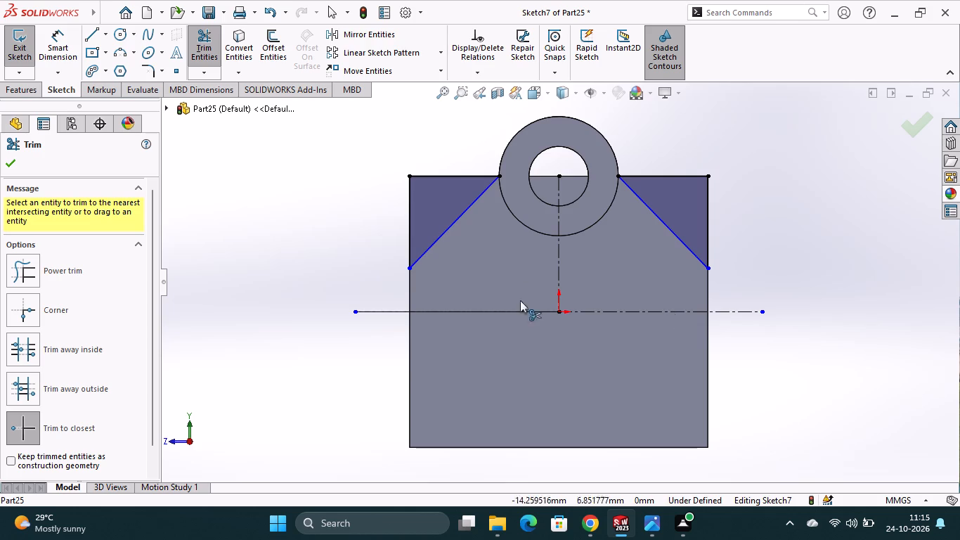
pyautogui.scroll(-3, 521, 162)
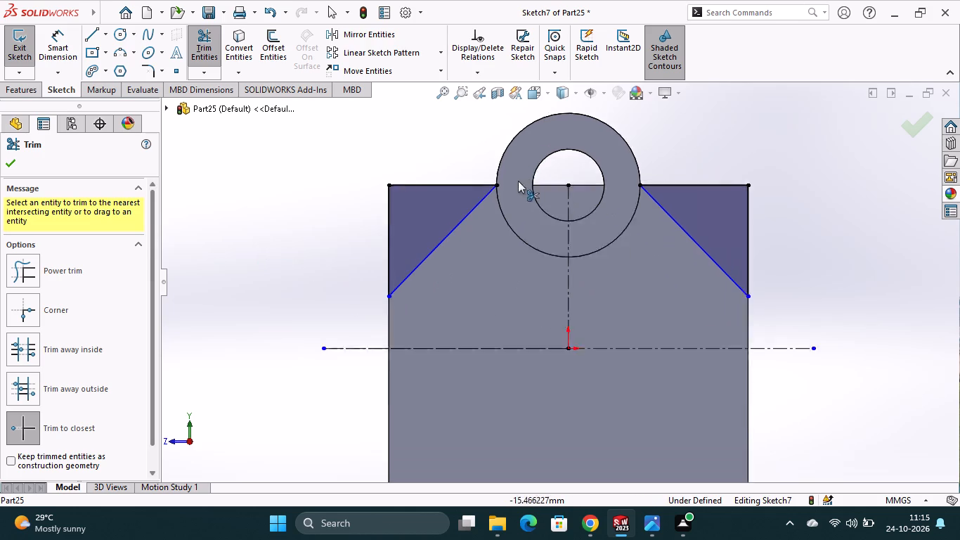
pyautogui.scroll(-4, 518, 181)
pyautogui.scroll(3, 501, 234)
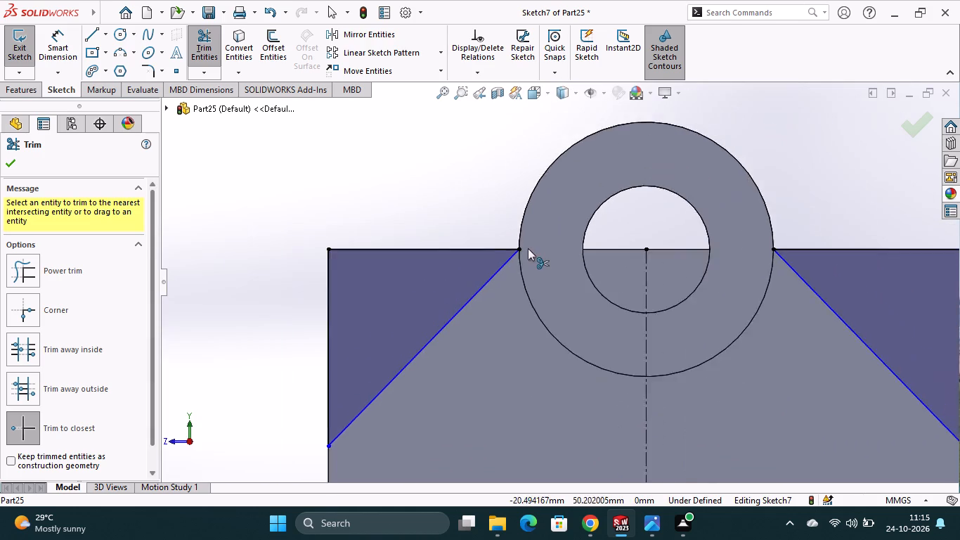
pyautogui.scroll(2, 528, 248)
pyautogui.click(4, 161)
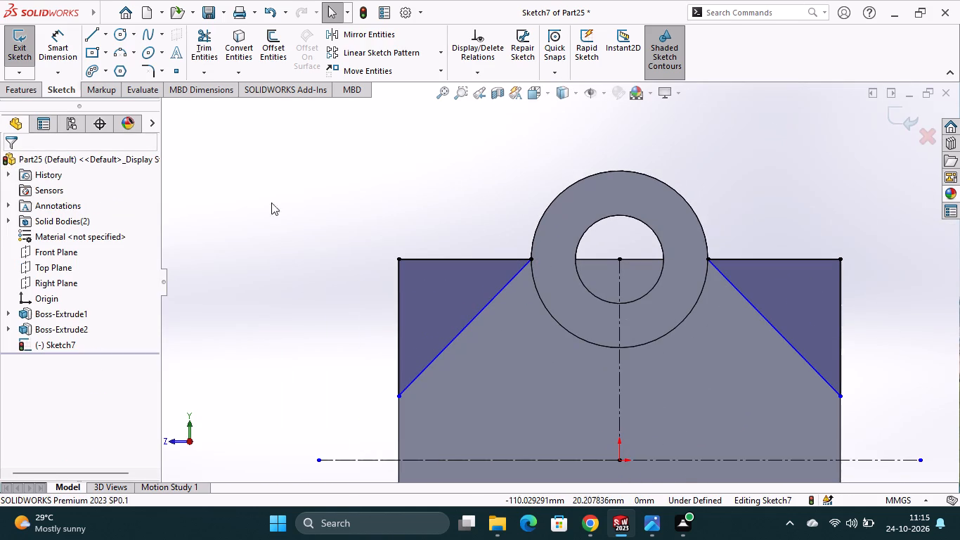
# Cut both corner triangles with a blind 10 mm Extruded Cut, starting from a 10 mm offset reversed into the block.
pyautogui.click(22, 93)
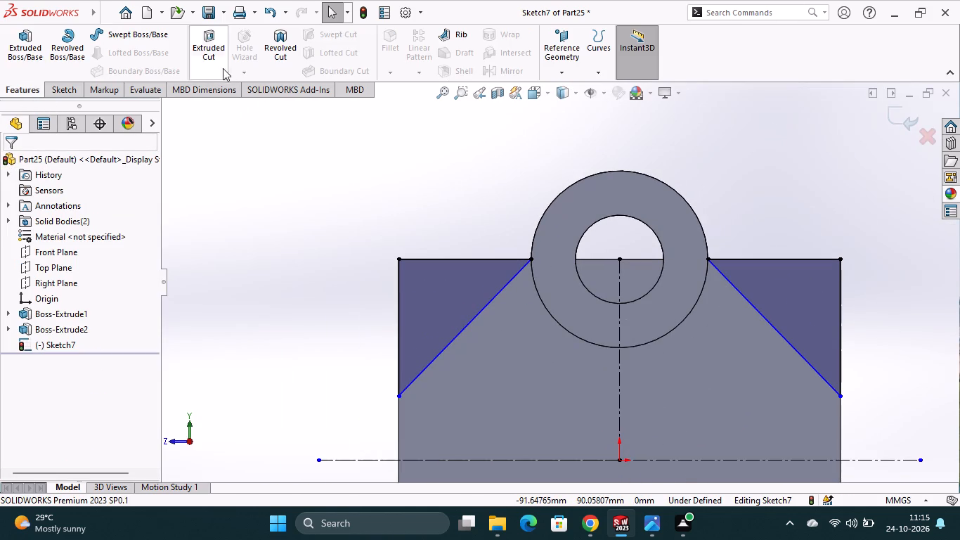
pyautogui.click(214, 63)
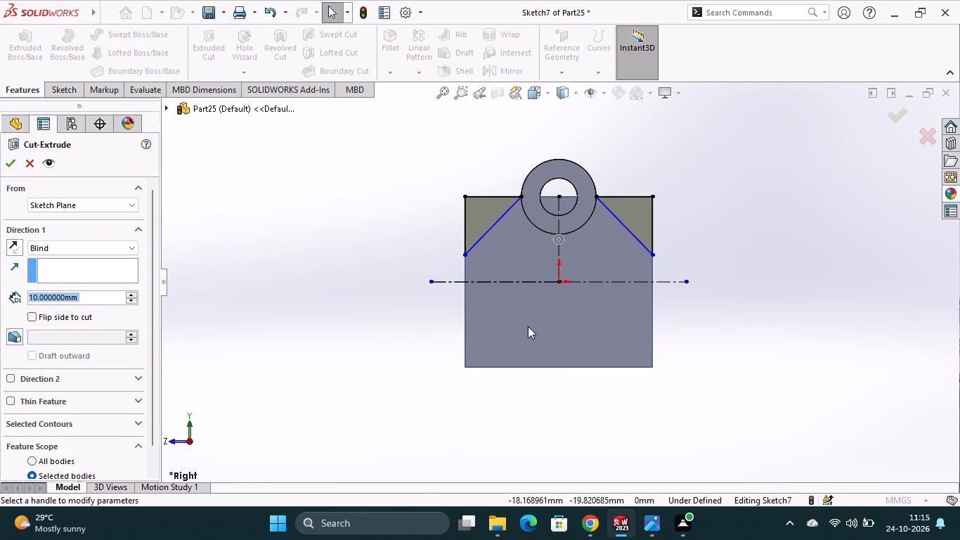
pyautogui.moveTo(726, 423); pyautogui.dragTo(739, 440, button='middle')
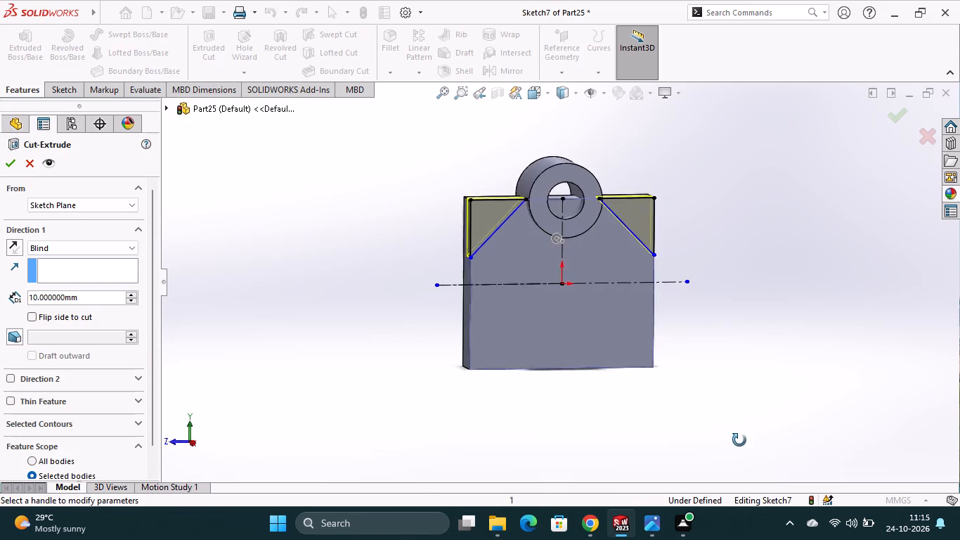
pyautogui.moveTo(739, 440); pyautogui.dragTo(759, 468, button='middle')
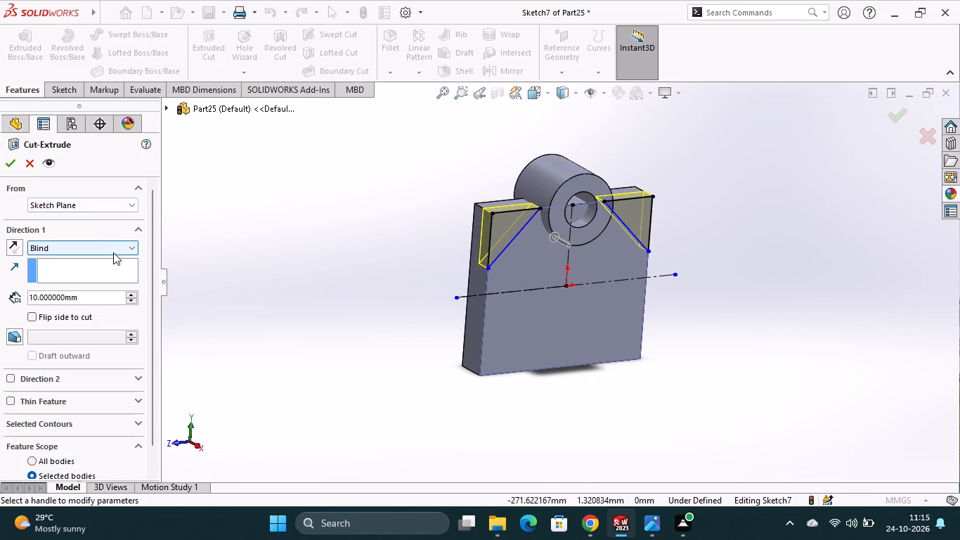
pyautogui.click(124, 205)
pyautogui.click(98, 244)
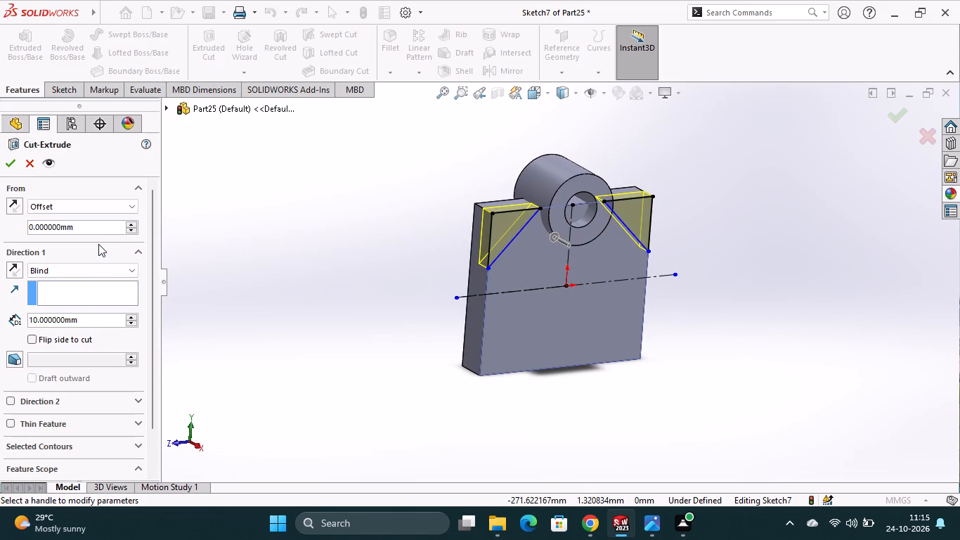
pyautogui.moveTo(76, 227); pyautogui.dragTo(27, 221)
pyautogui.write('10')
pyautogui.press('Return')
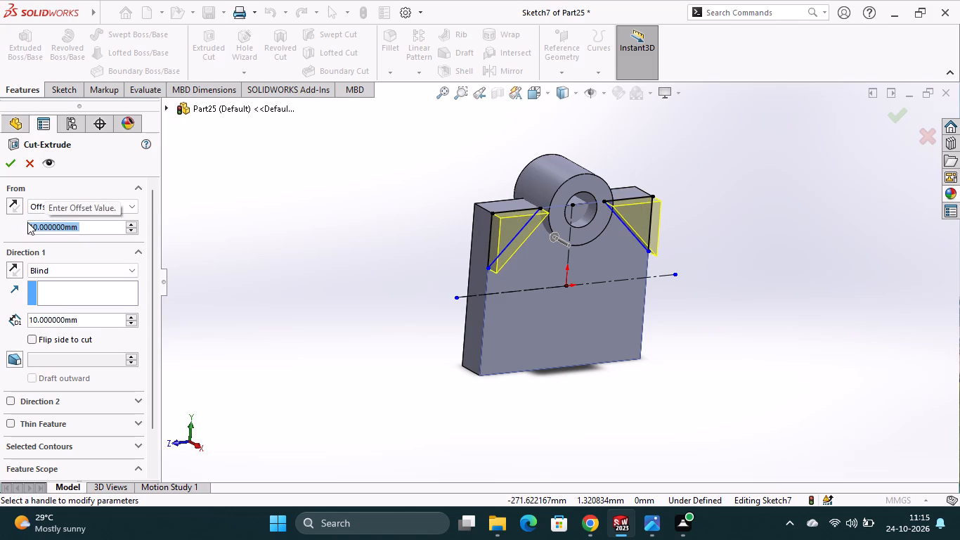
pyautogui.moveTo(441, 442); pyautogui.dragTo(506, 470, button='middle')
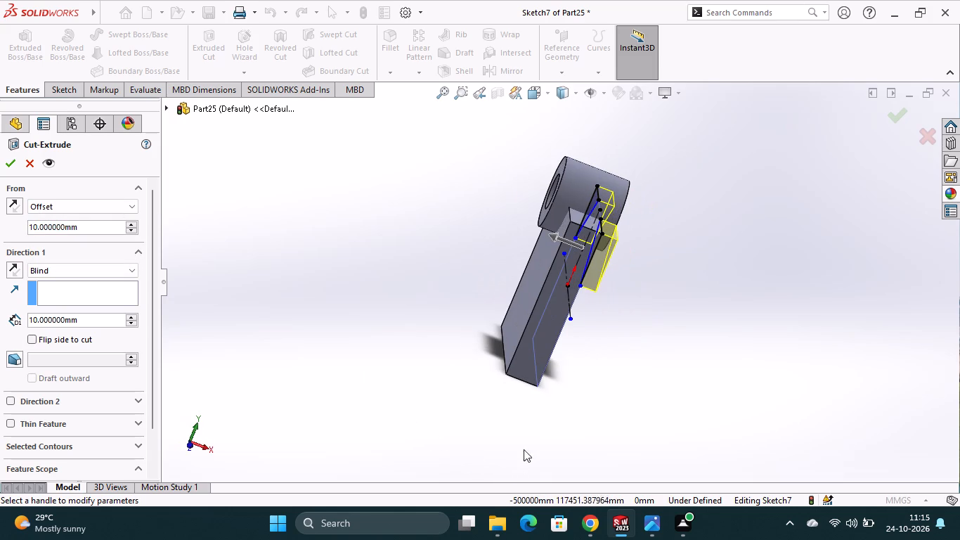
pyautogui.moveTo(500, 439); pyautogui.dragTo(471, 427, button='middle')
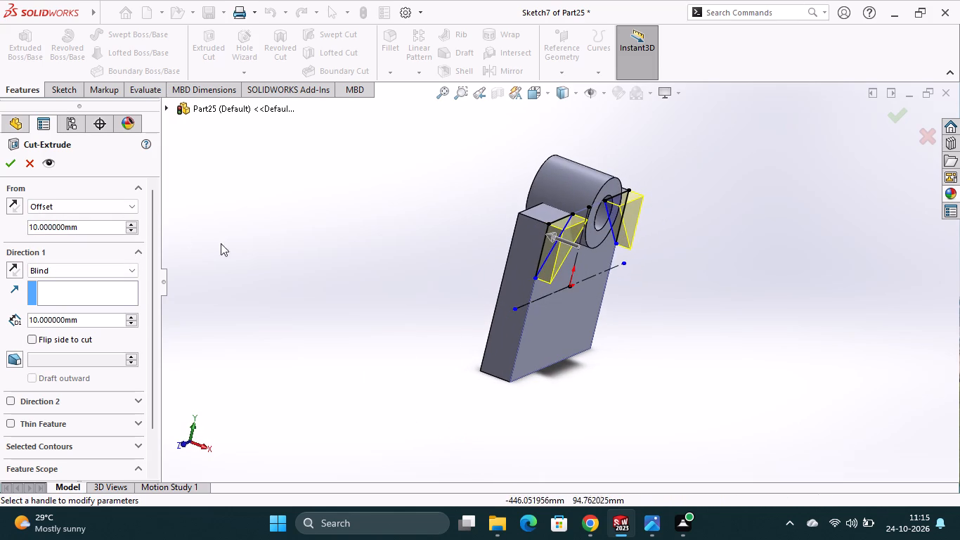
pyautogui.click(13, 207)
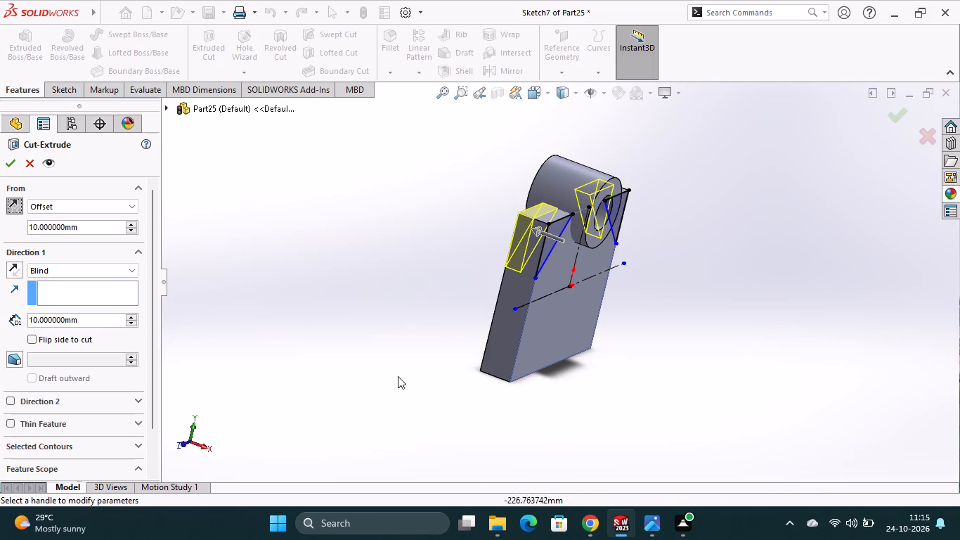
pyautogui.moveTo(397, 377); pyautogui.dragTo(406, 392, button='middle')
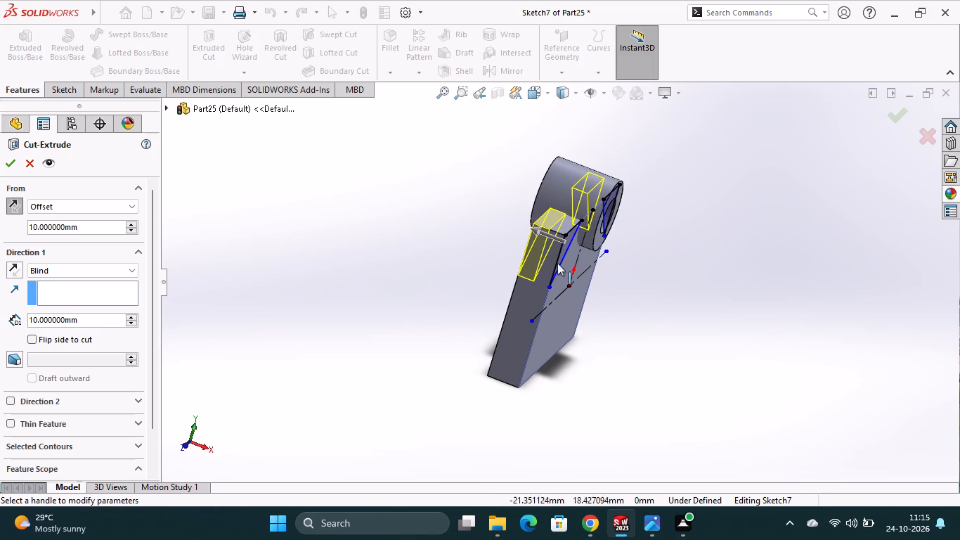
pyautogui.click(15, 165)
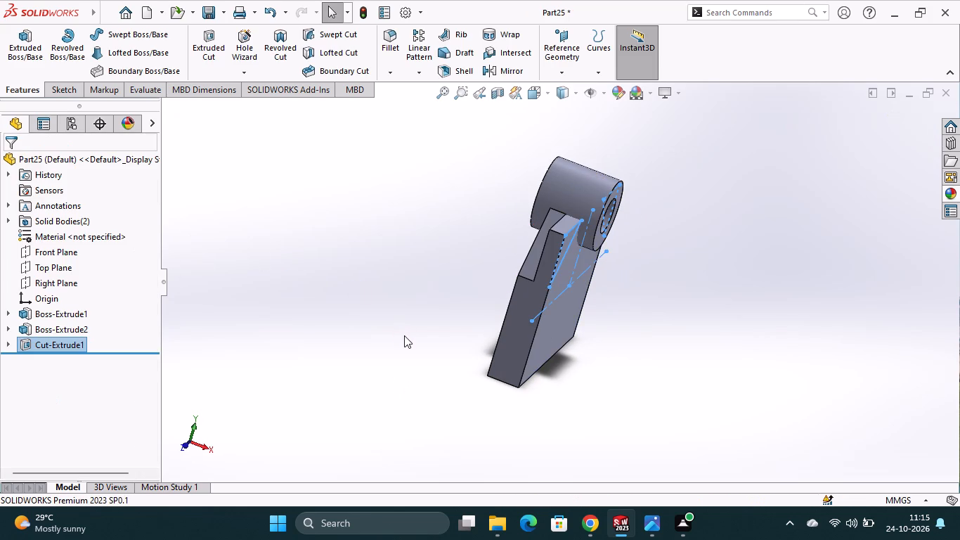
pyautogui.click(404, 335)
# Examine the corner cuts beside the ring from the front and back of the block.
pyautogui.moveTo(703, 412); pyautogui.dragTo(655, 359, button='middle')
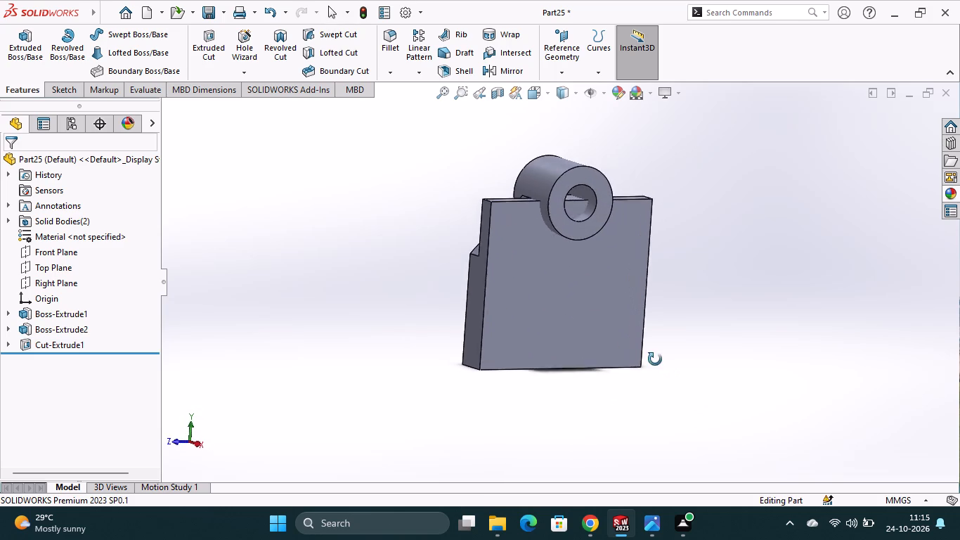
pyautogui.moveTo(655, 359); pyautogui.dragTo(621, 345, button='middle')
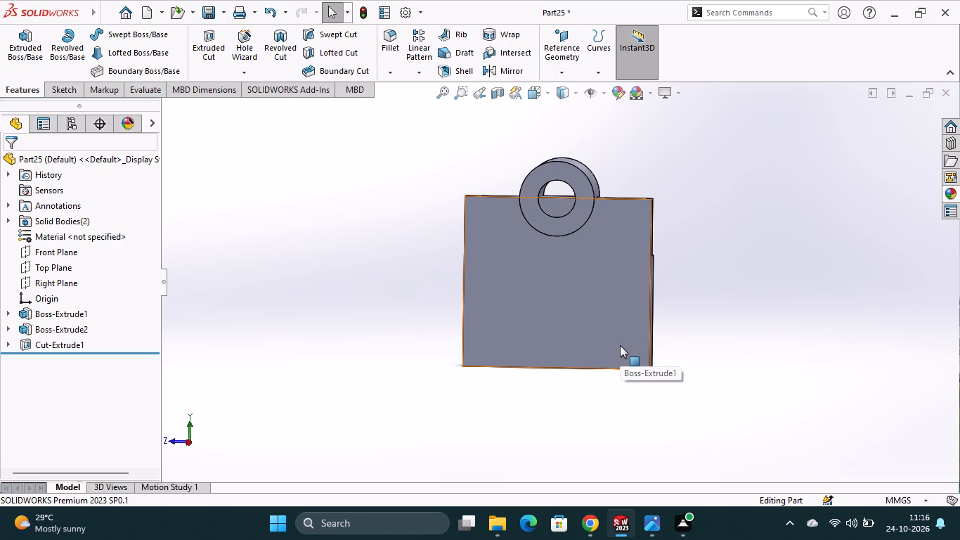
pyautogui.moveTo(708, 342); pyautogui.dragTo(556, 384, button='middle')
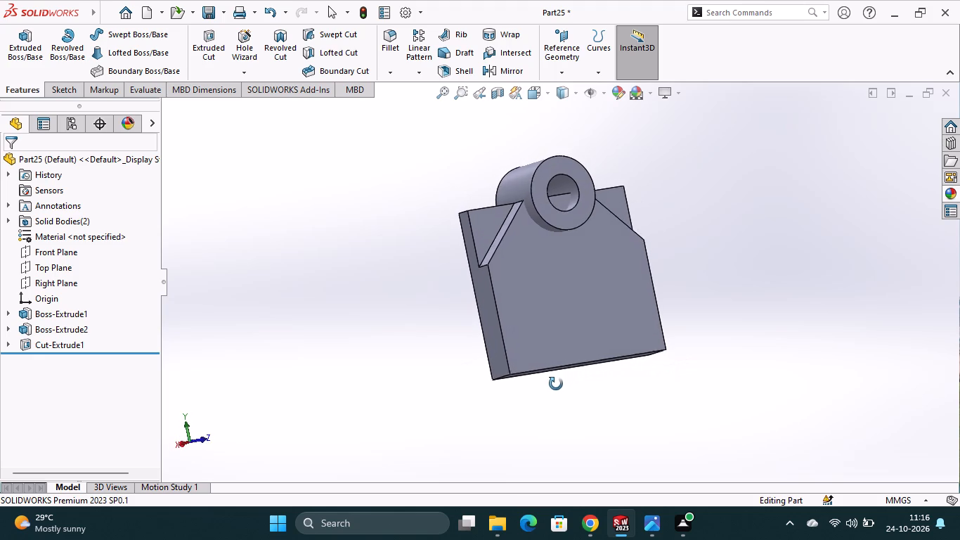
pyautogui.moveTo(556, 384); pyautogui.dragTo(567, 408, button='middle')
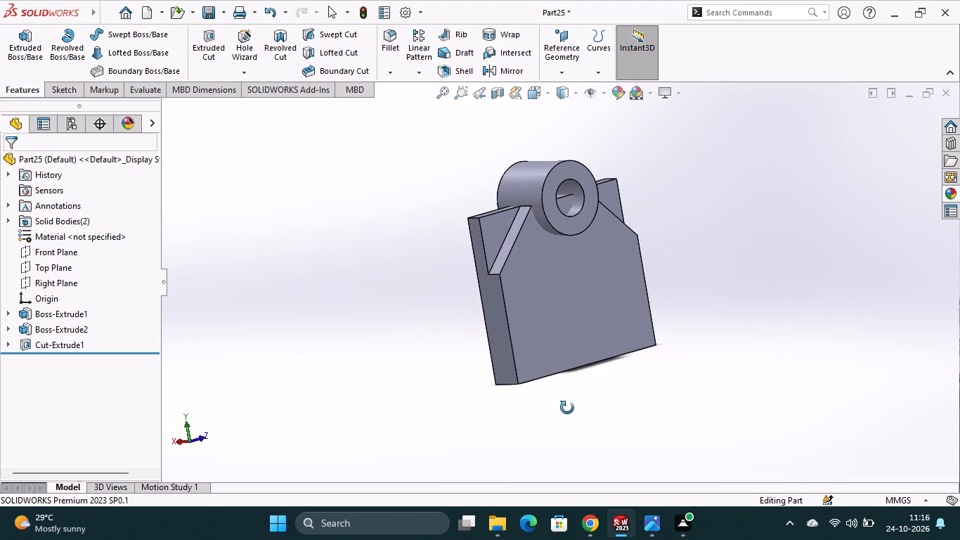
pyautogui.moveTo(567, 408); pyautogui.dragTo(652, 415, button='middle')
pyautogui.moveTo(715, 391); pyautogui.dragTo(643, 371, button='middle')
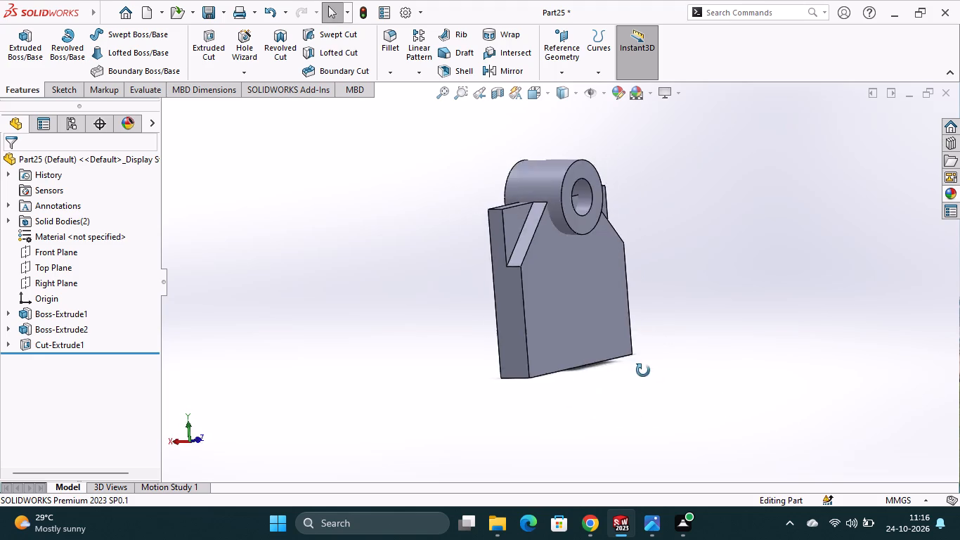
pyautogui.moveTo(643, 371); pyautogui.dragTo(632, 366, button='middle')
pyautogui.moveTo(630, 362); pyautogui.dragTo(624, 354, button='middle')
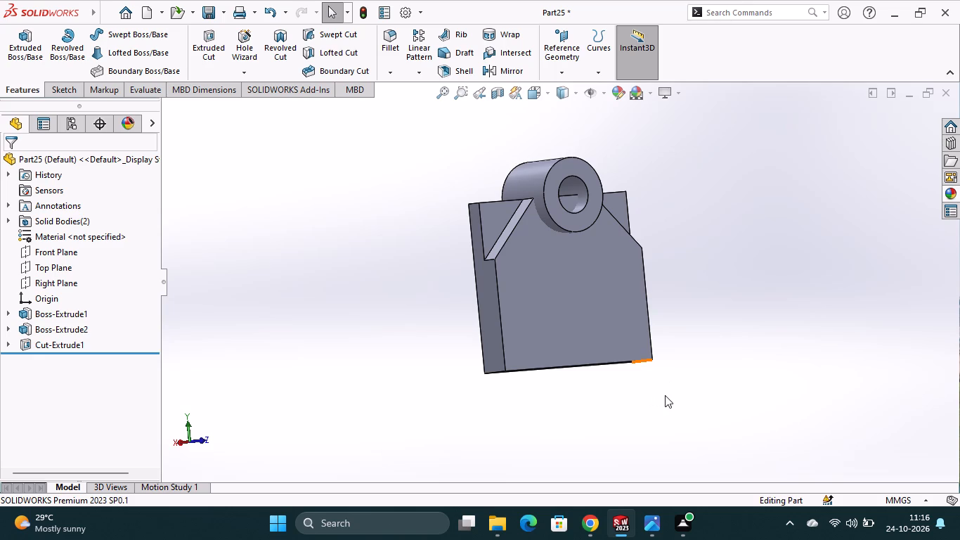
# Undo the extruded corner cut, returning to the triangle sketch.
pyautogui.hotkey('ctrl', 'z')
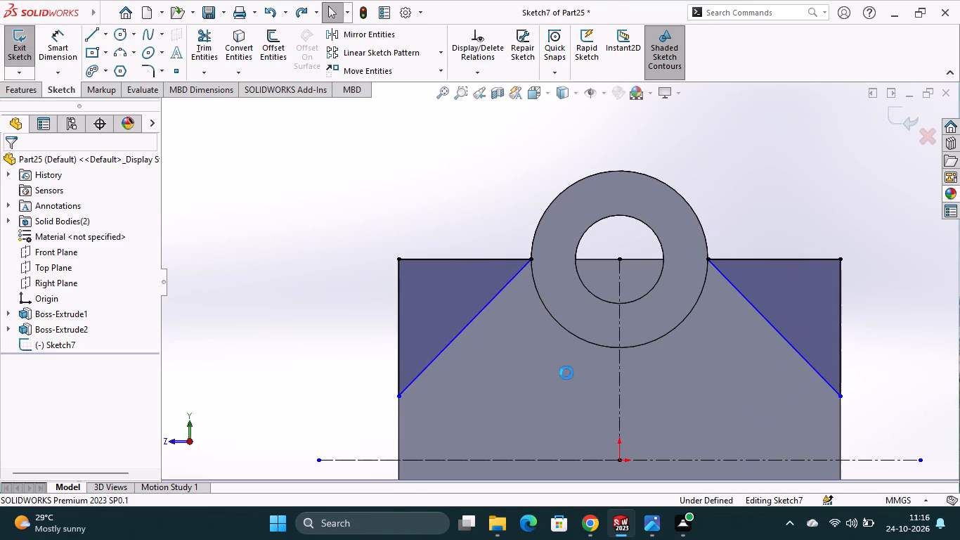
# Cut both corner triangles beside the ring with a blind 20 mm Extruded Cut from the sketch plane.
pyautogui.click(32, 95)
pyautogui.click(215, 72)
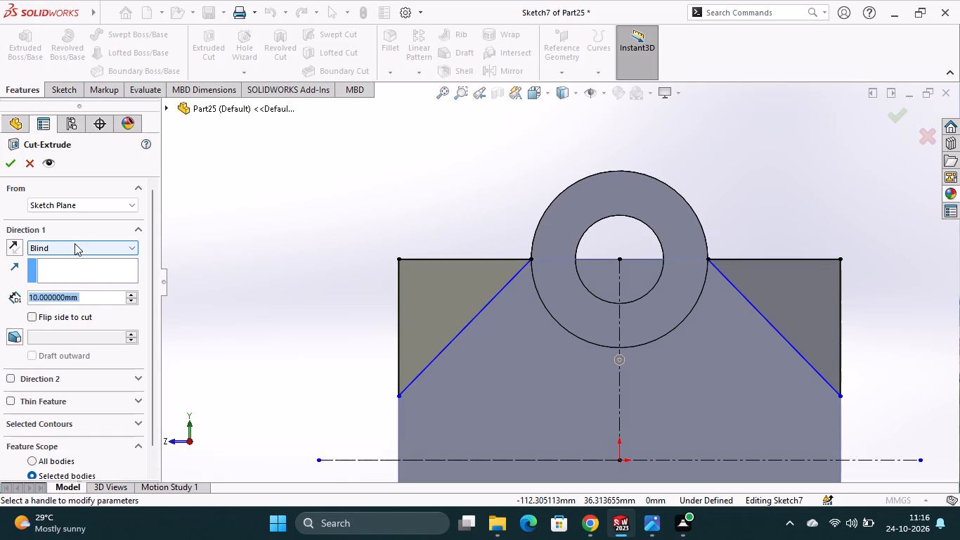
pyautogui.write('20')
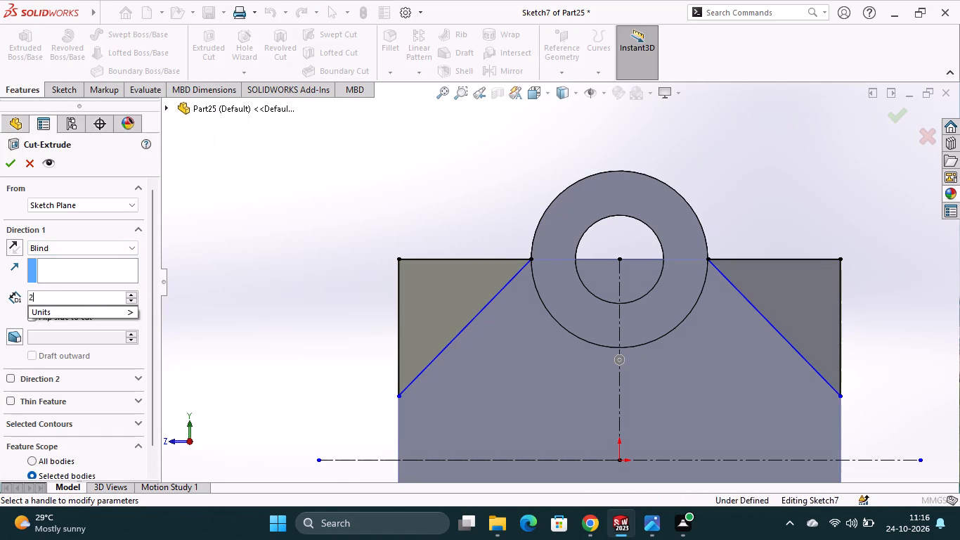
pyautogui.press('Return')
pyautogui.click(12, 161)
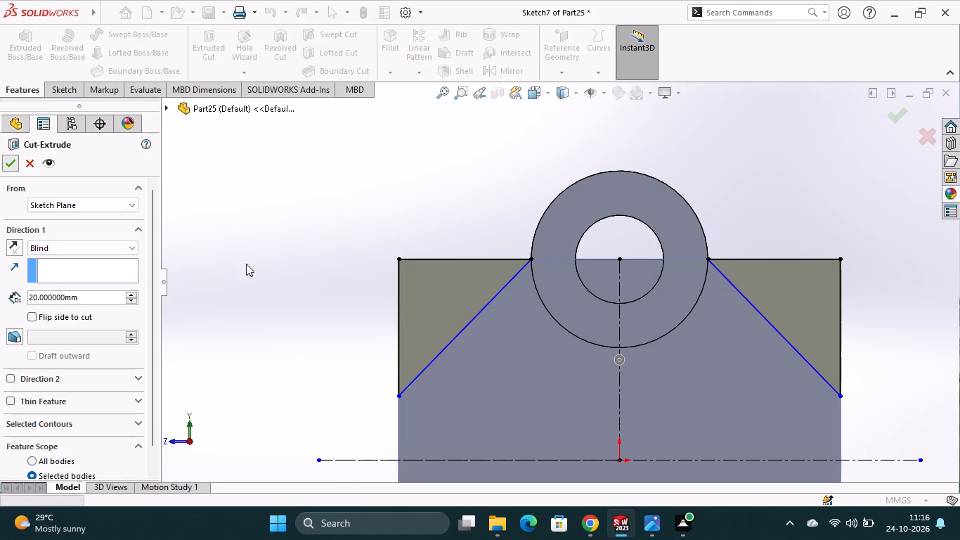
pyautogui.click(287, 345)
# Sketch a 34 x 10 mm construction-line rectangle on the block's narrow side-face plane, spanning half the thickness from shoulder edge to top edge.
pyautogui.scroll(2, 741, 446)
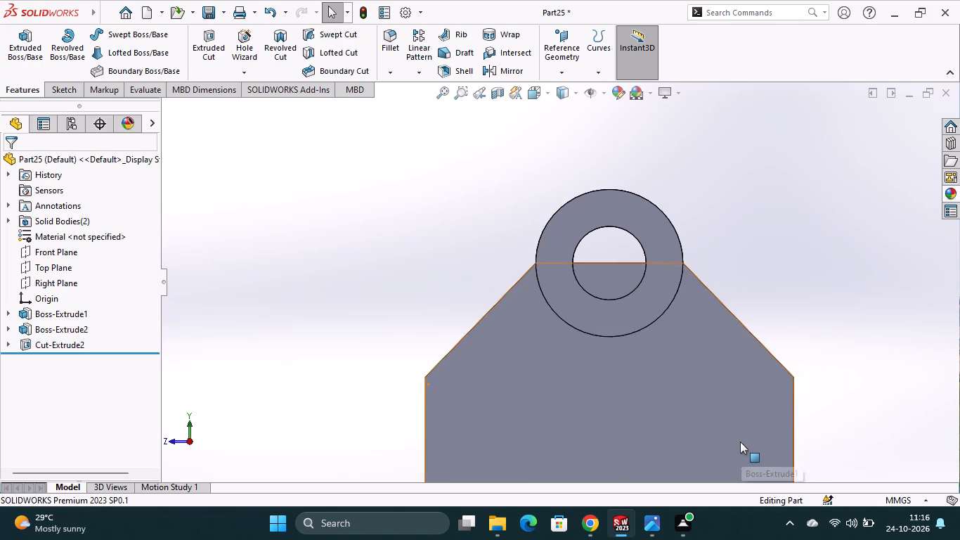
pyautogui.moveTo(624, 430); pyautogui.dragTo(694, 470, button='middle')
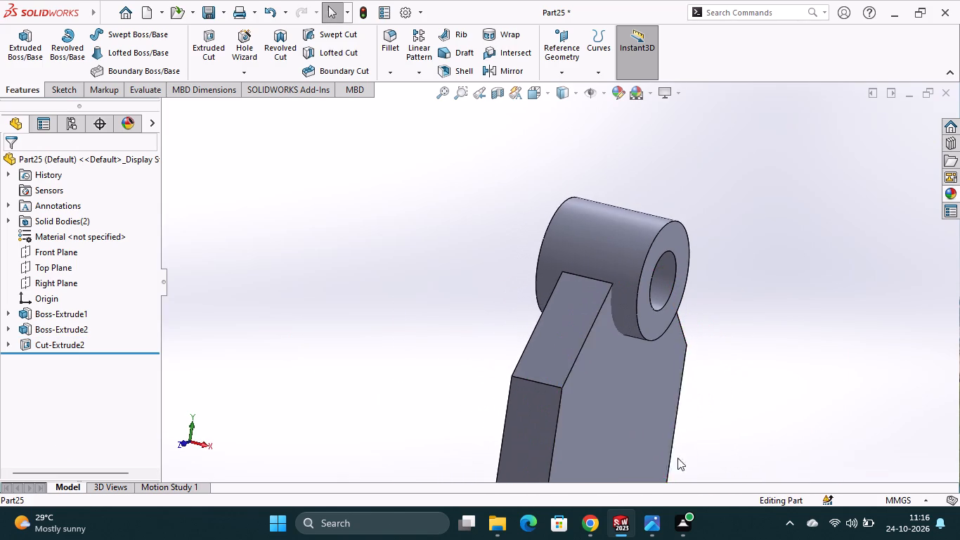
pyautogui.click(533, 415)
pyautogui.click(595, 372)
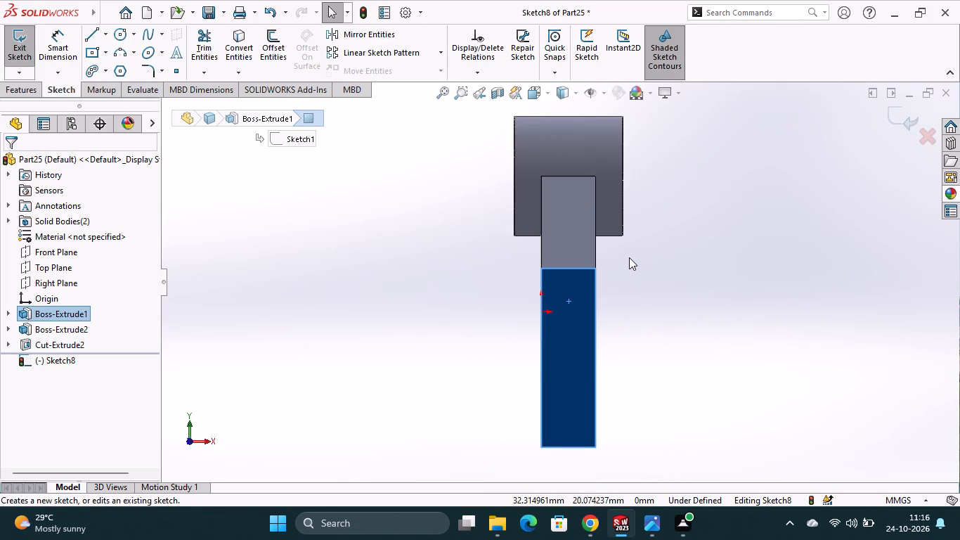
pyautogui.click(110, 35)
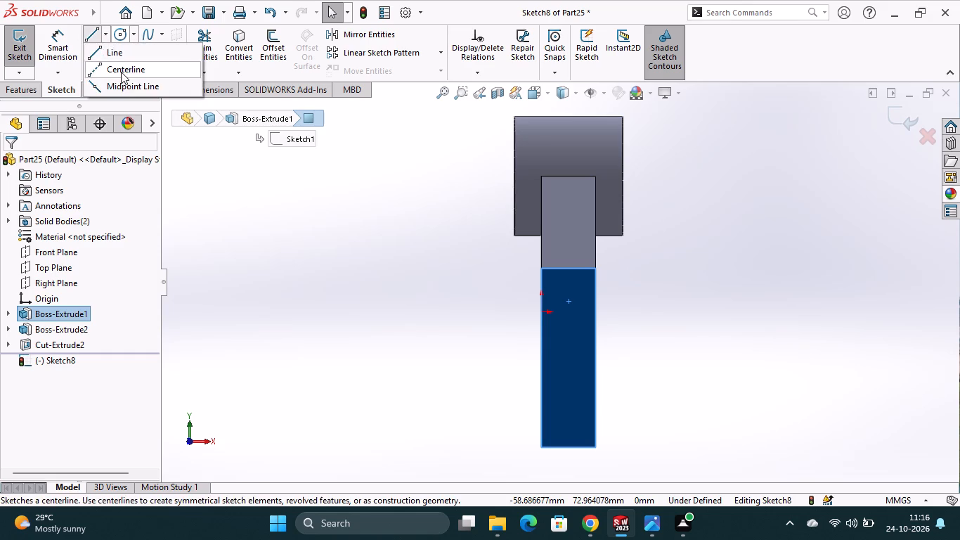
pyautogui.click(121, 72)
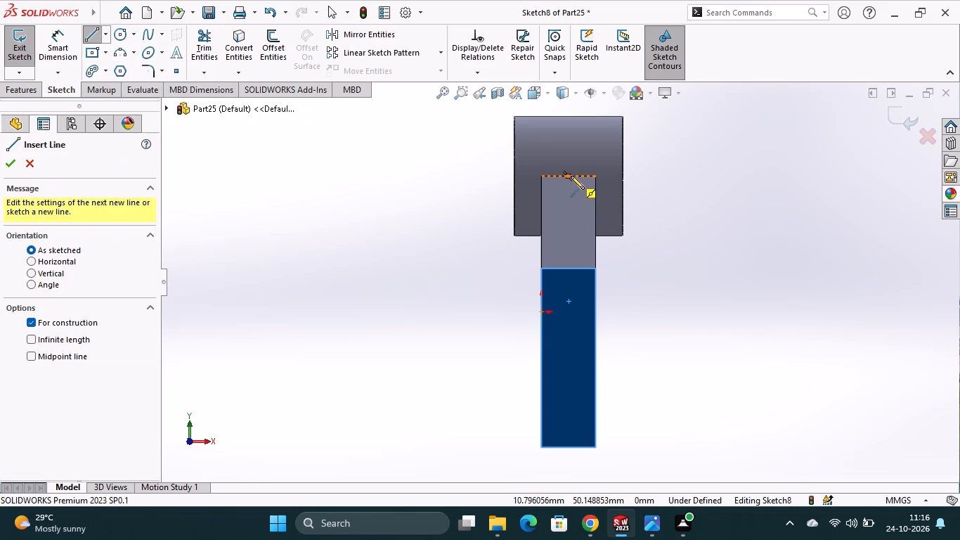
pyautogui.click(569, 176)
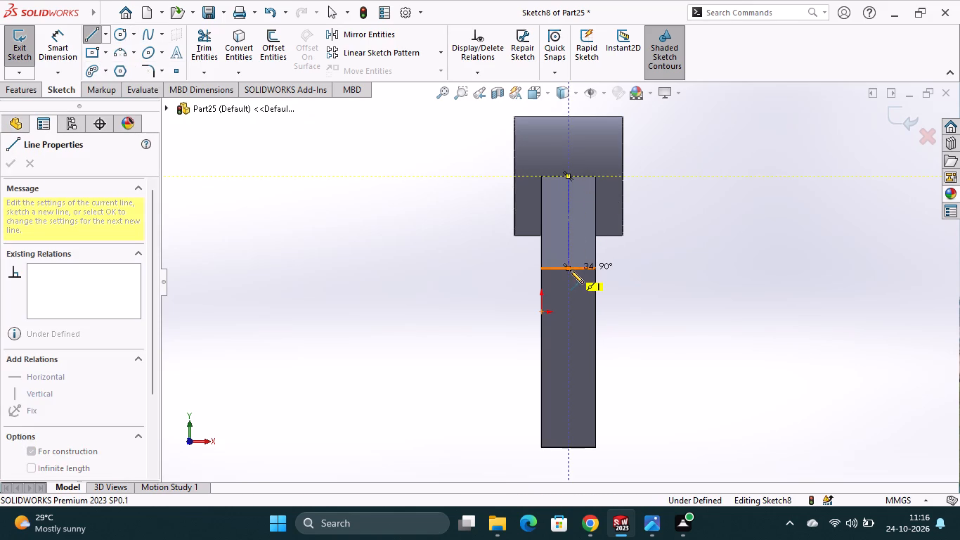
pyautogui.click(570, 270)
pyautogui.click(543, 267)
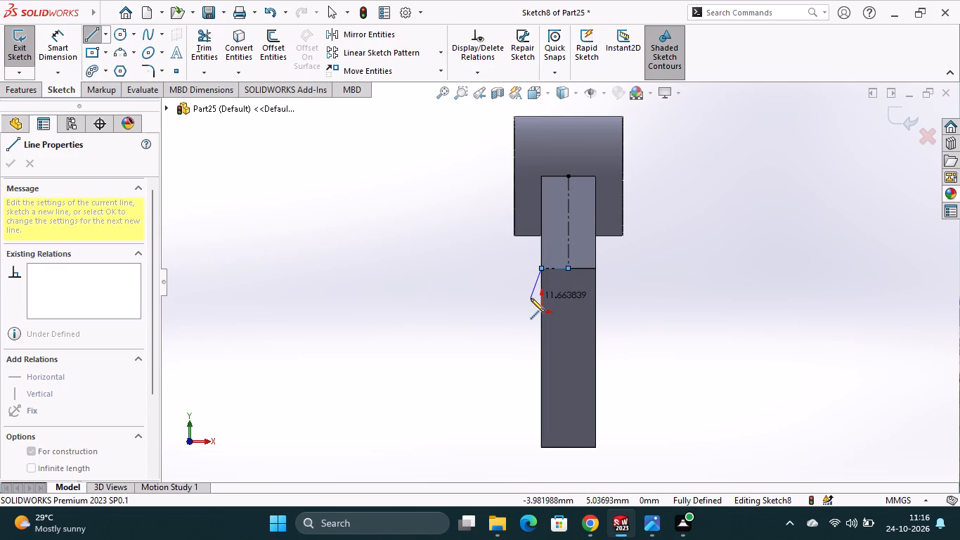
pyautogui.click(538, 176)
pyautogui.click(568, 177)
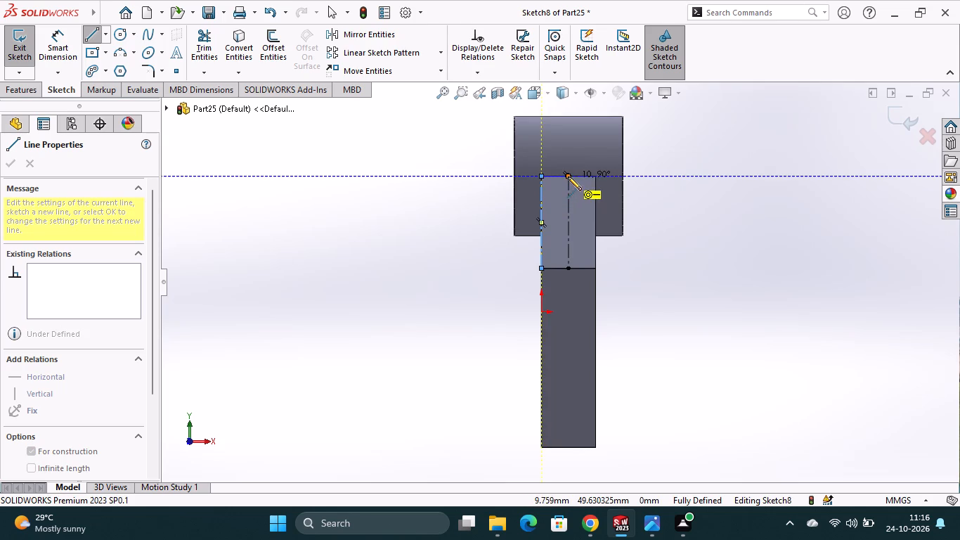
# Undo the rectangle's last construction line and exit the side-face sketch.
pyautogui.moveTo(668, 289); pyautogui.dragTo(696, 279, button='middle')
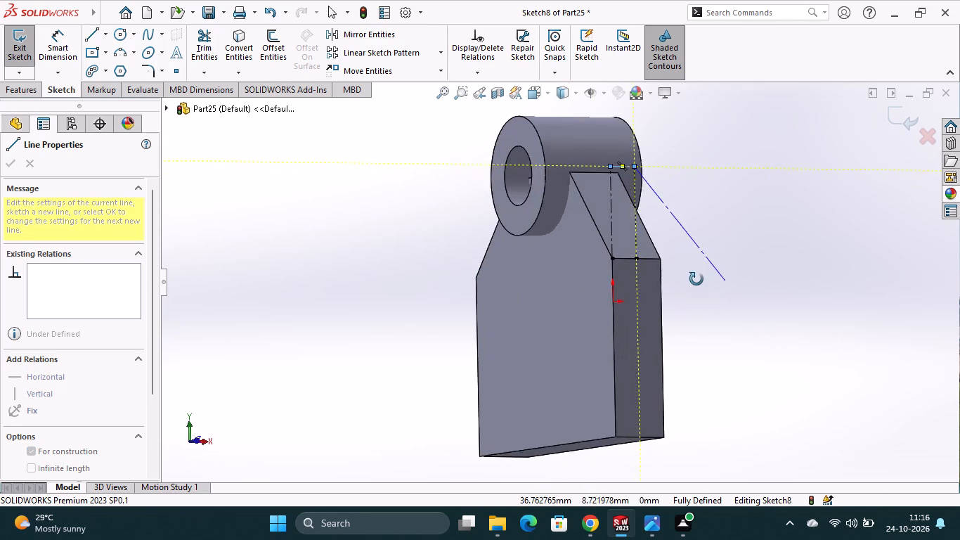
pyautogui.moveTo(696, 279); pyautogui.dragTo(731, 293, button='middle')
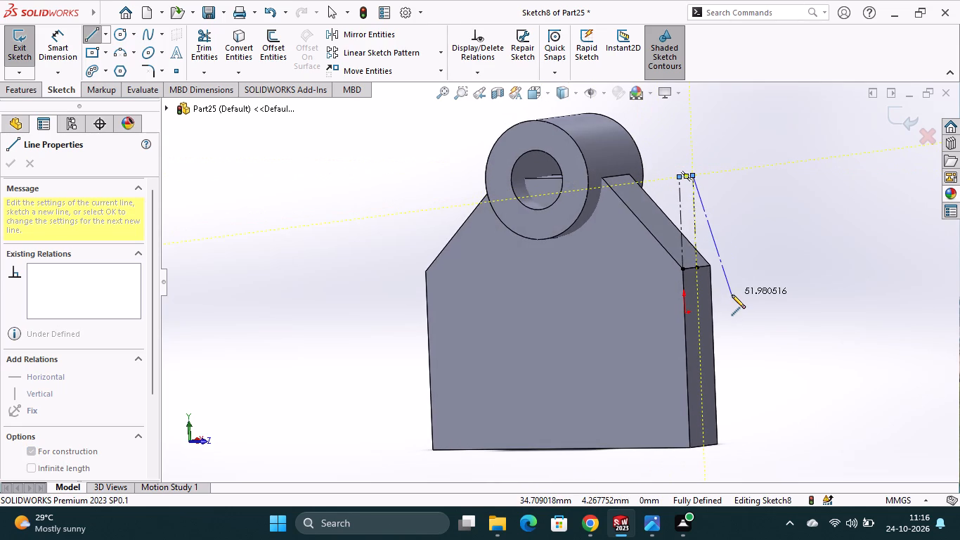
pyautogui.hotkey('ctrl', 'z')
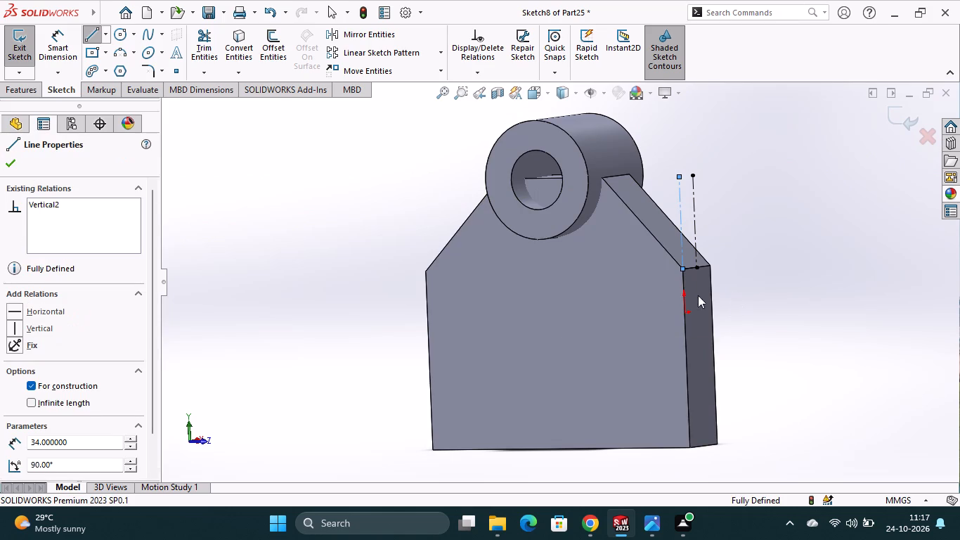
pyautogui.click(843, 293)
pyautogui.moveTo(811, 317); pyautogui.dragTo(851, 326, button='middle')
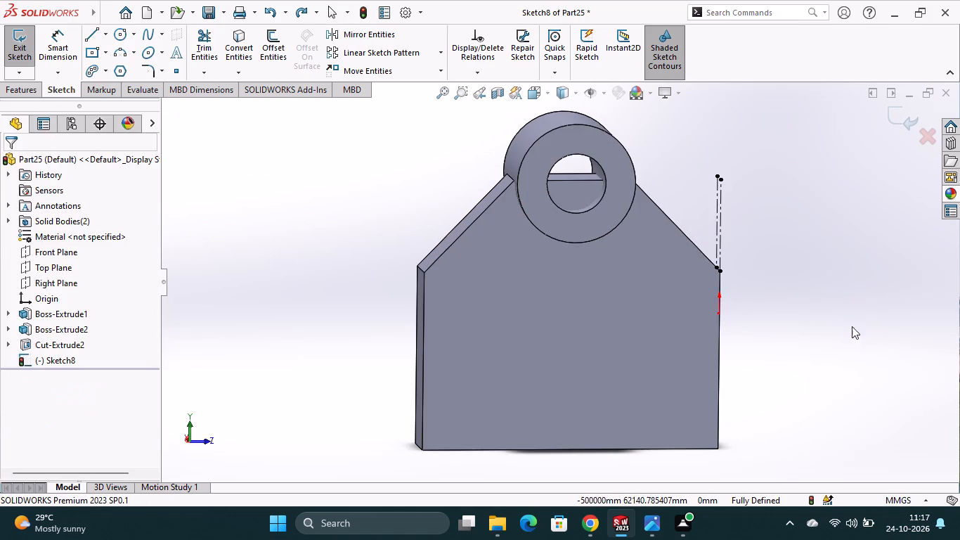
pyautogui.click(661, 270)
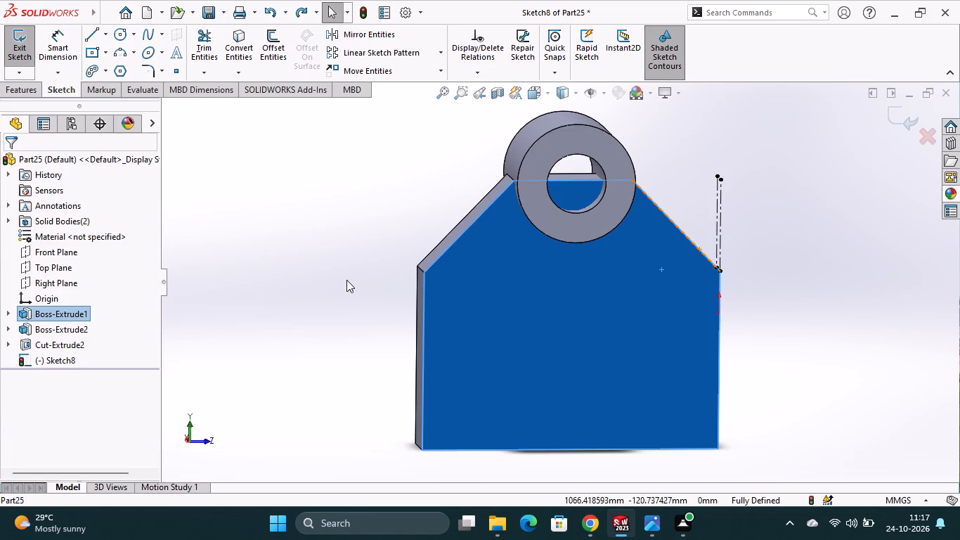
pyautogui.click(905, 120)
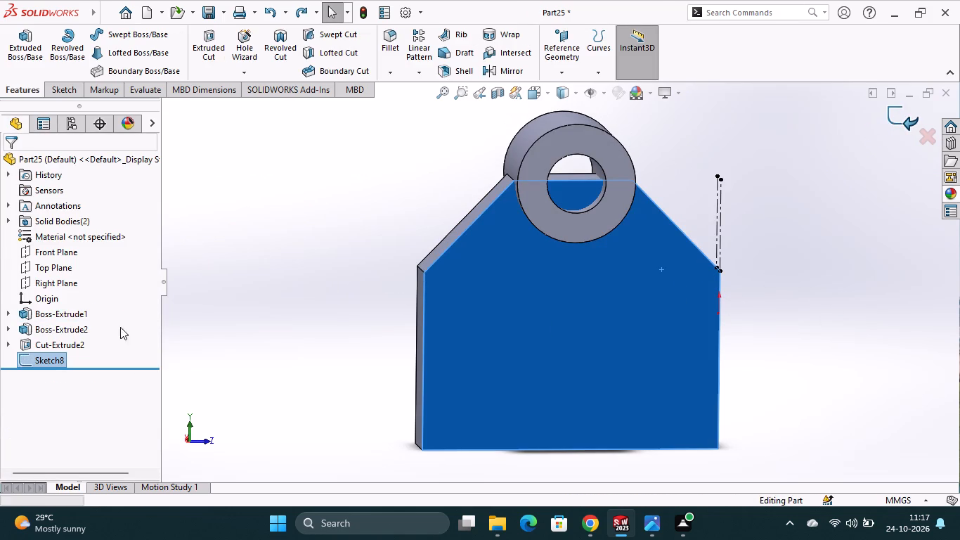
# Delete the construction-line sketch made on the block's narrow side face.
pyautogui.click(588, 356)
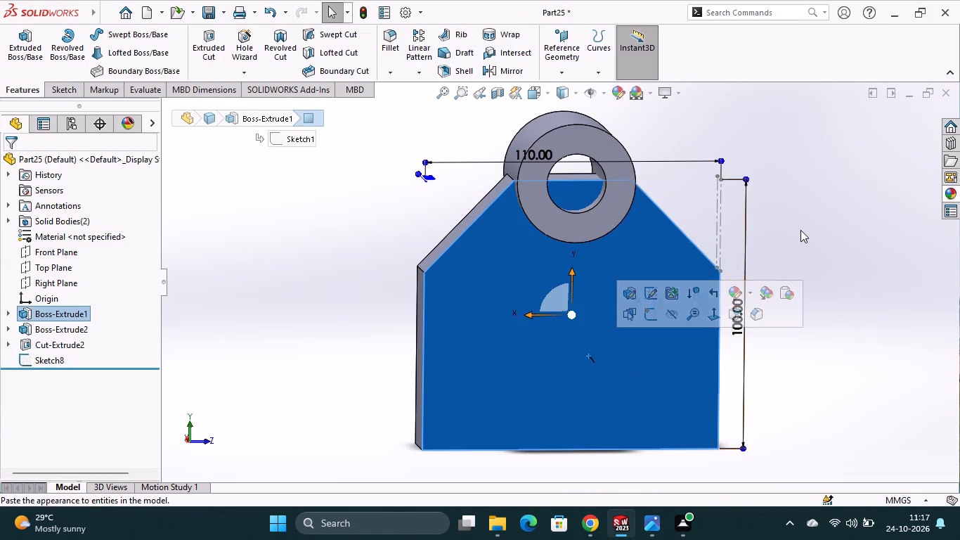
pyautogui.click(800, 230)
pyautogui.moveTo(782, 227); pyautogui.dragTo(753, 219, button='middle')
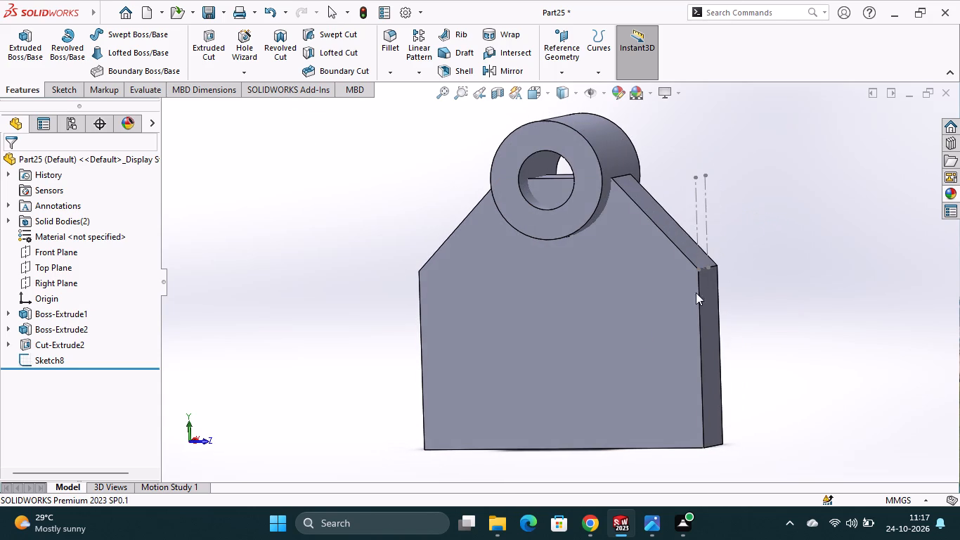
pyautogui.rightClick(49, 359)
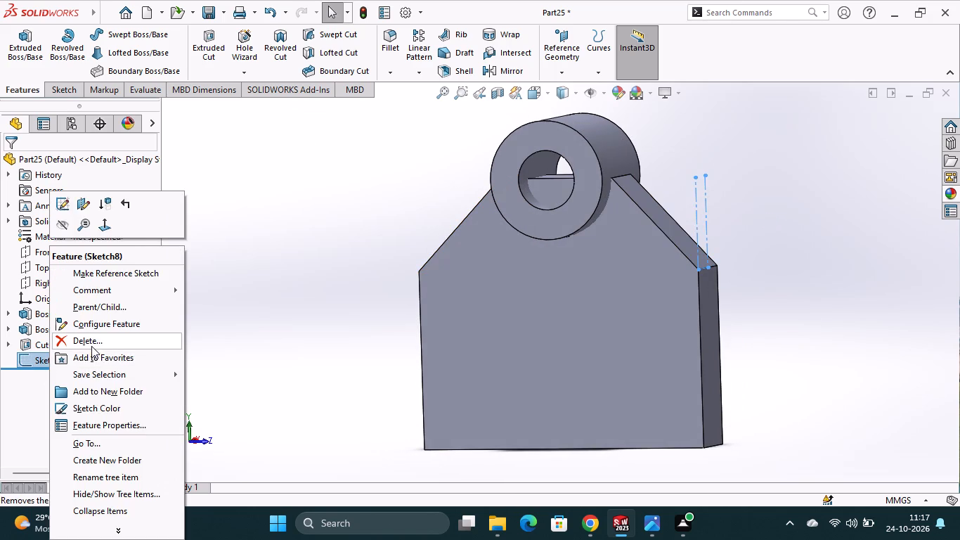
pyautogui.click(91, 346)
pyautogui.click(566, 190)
# Start a sketch on the block's broad face in the Left view and convert the face's outline into sketch entities.
pyautogui.click(622, 361)
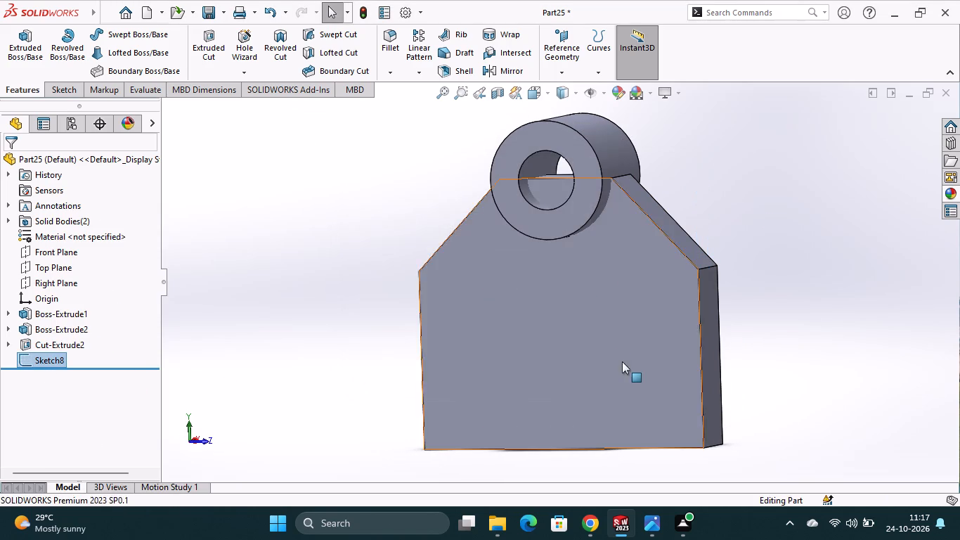
pyautogui.click(676, 316)
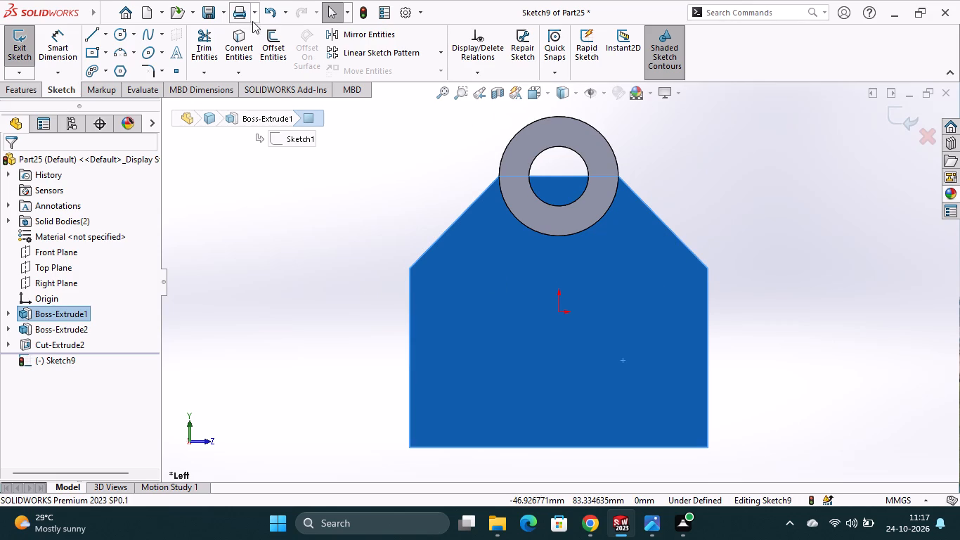
pyautogui.click(242, 38)
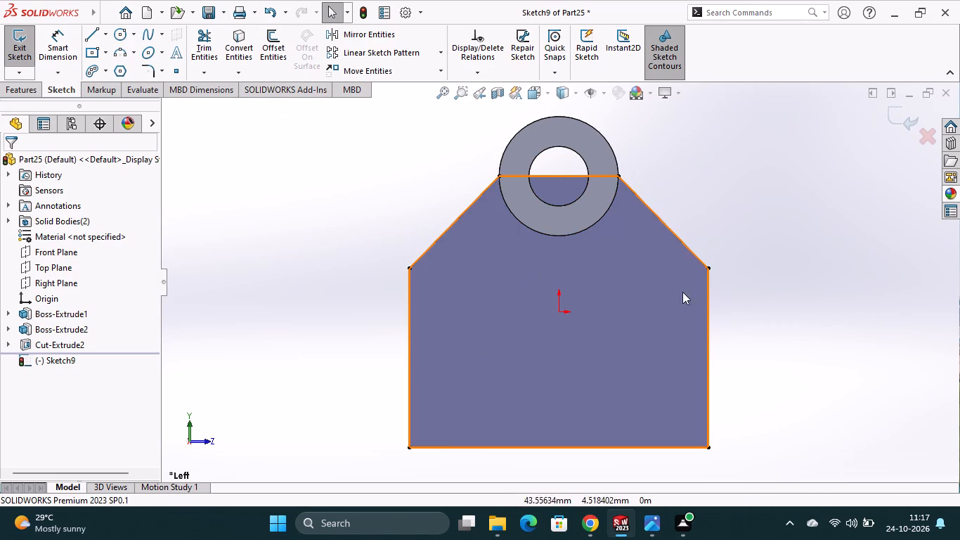
pyautogui.click(32, 88)
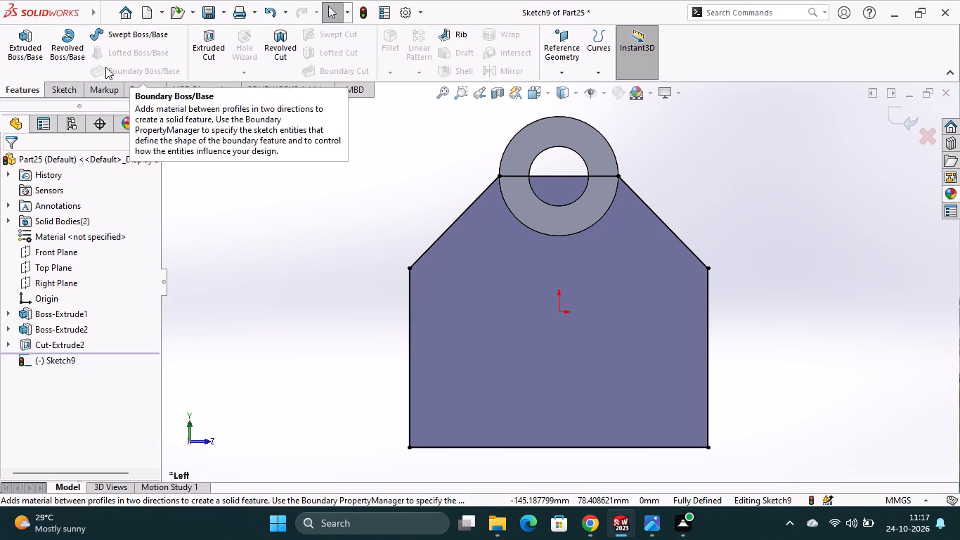
pyautogui.click(27, 94)
pyautogui.click(68, 88)
# Draw a horizontal line across the converted outline, joining the two shoulder corners below the sloping edges.
pyautogui.click(91, 37)
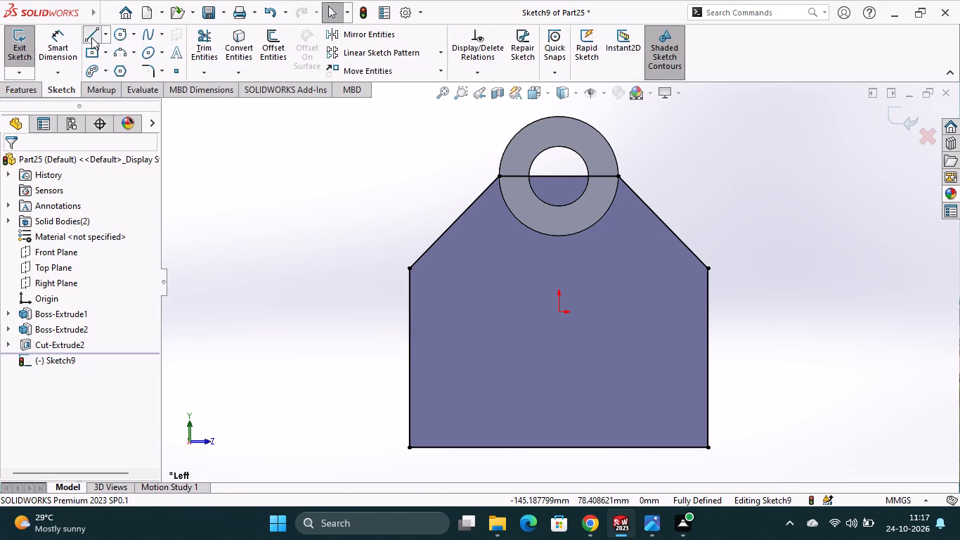
pyautogui.click(409, 268)
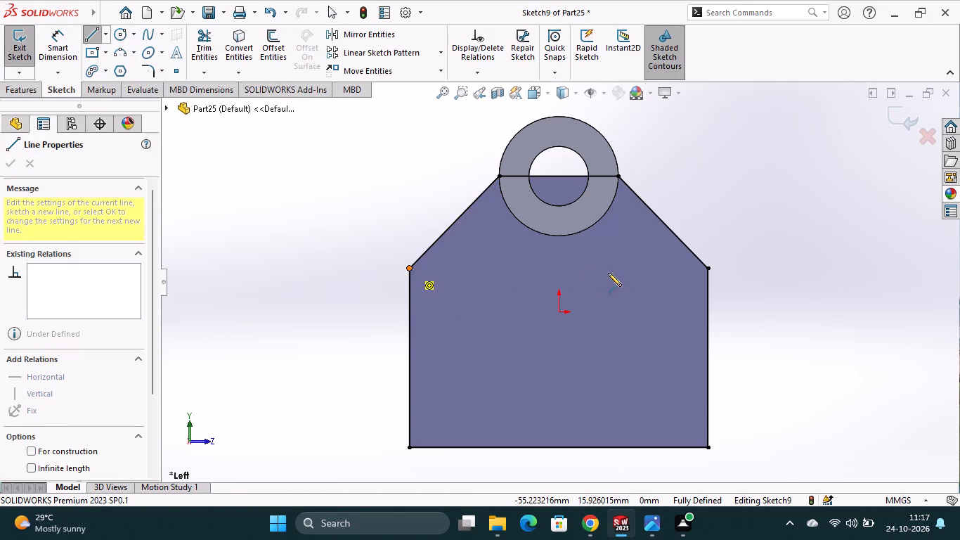
pyautogui.click(705, 268)
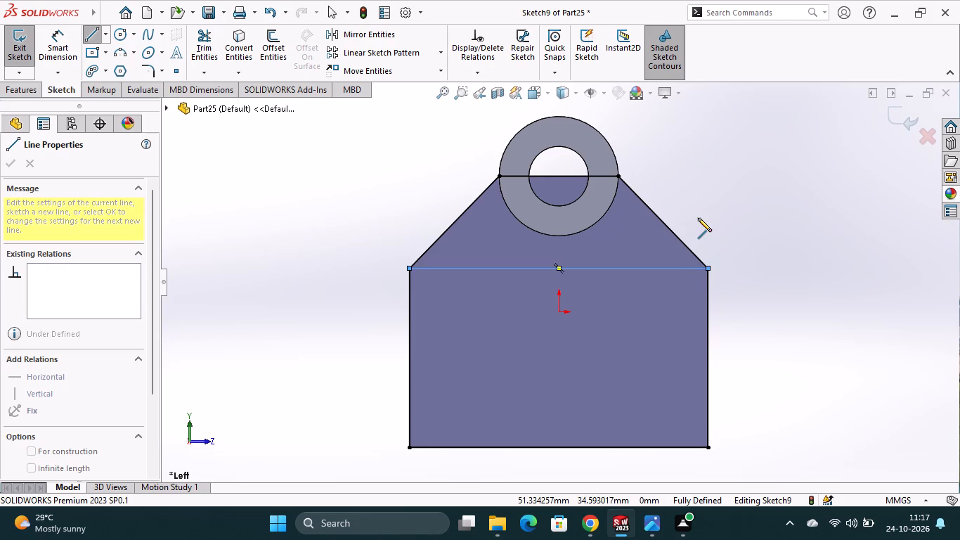
pyautogui.press('Escape')
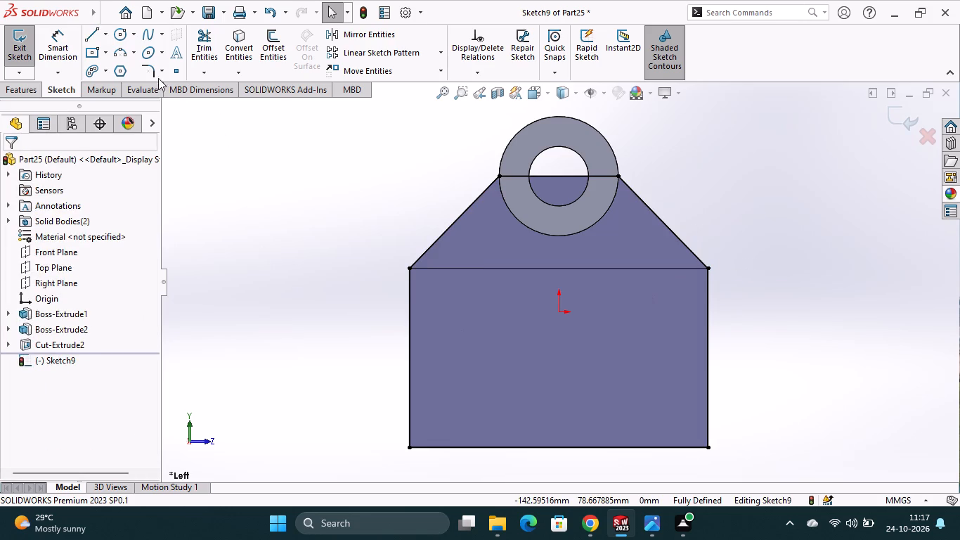
# Trim away the outline's two vertical sides and bottom edge below the shoulder line, leaving only the upper trapezoid.
pyautogui.click(205, 50)
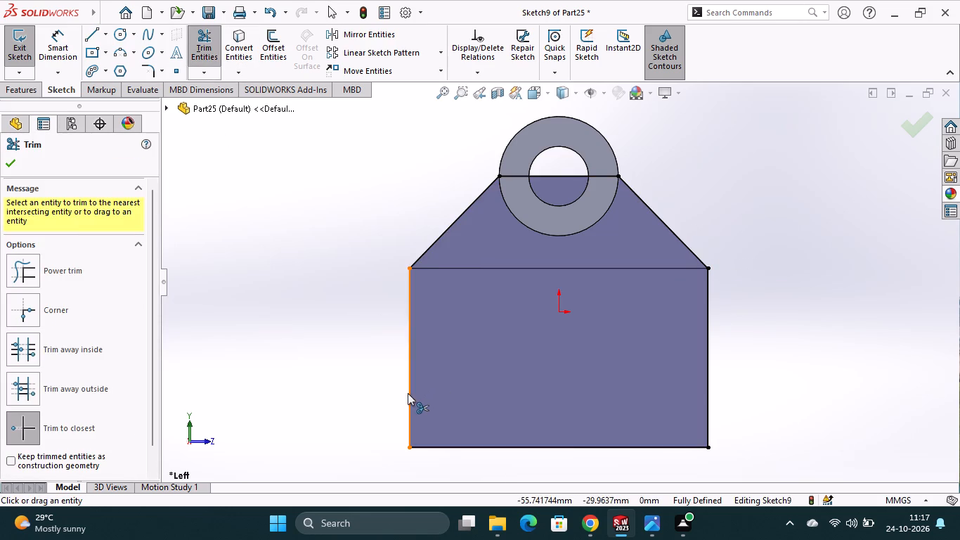
pyautogui.click(408, 393)
pyautogui.click(448, 447)
pyautogui.click(711, 410)
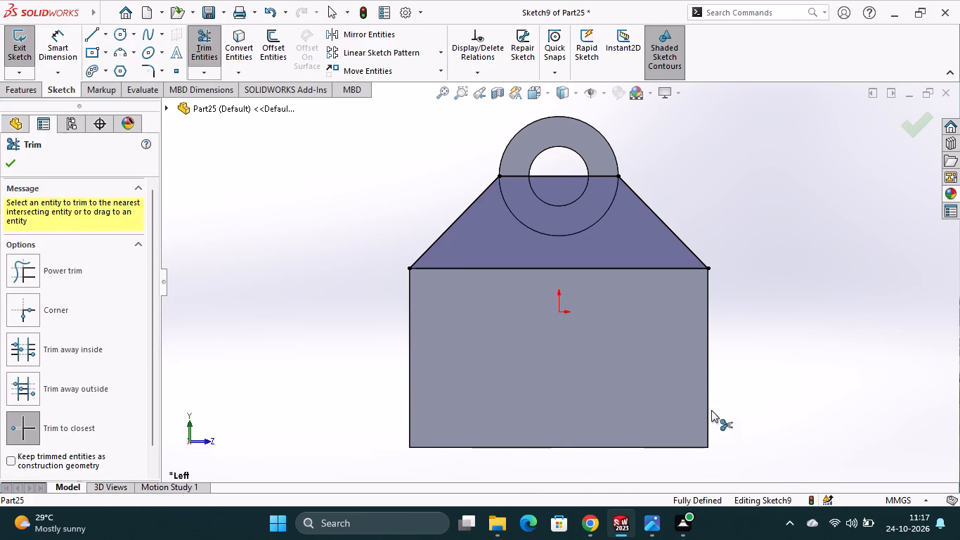
# Extrude-cut the upper trapezoid sketch to a blind depth of 10 mm into the block.
pyautogui.moveTo(771, 364); pyautogui.dragTo(703, 391, button='middle')
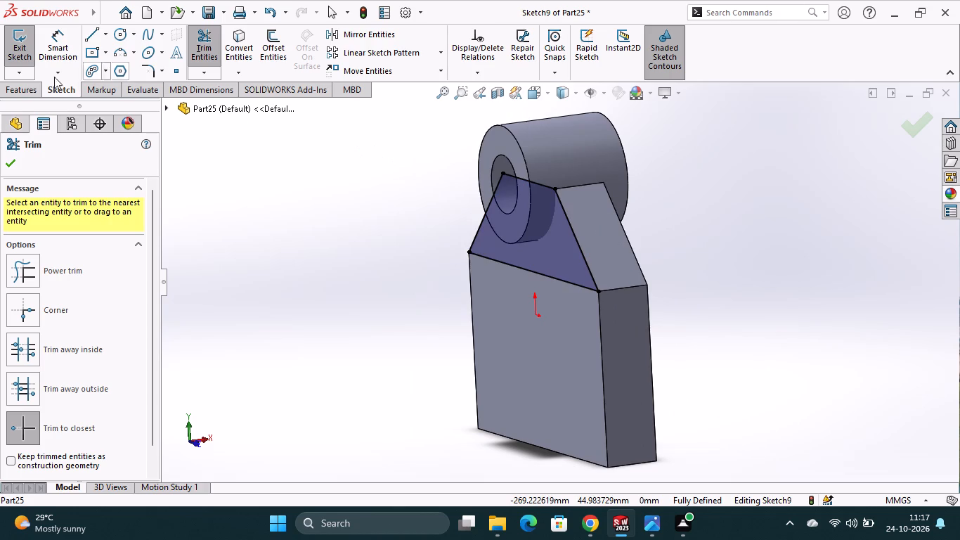
pyautogui.click(15, 94)
pyautogui.click(220, 71)
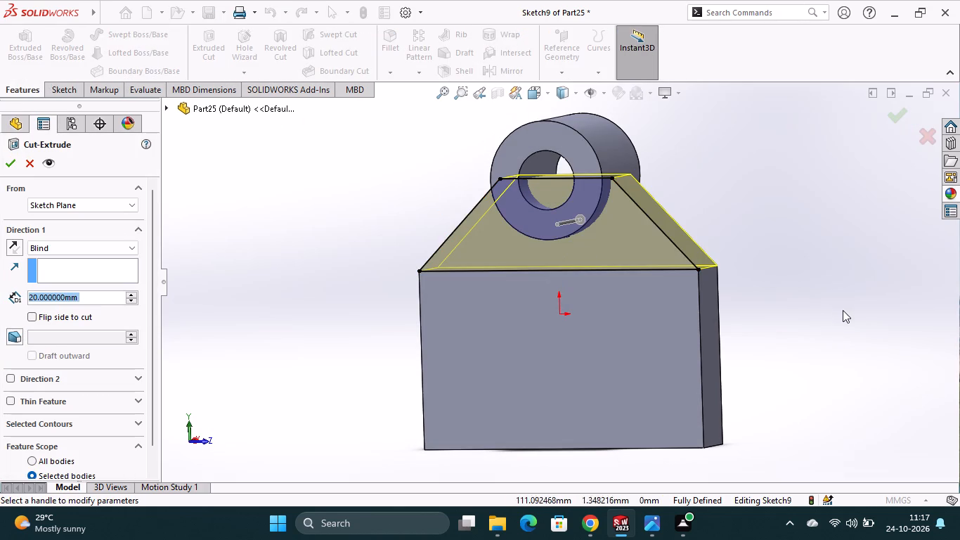
pyautogui.moveTo(843, 310); pyautogui.dragTo(725, 338, button='middle')
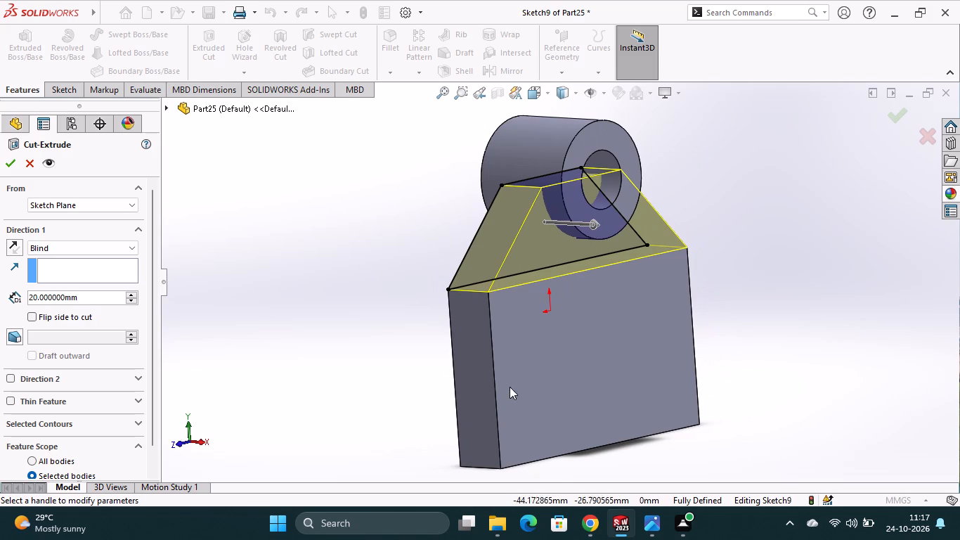
pyautogui.click(93, 296)
pyautogui.moveTo(102, 301); pyautogui.dragTo(30, 302)
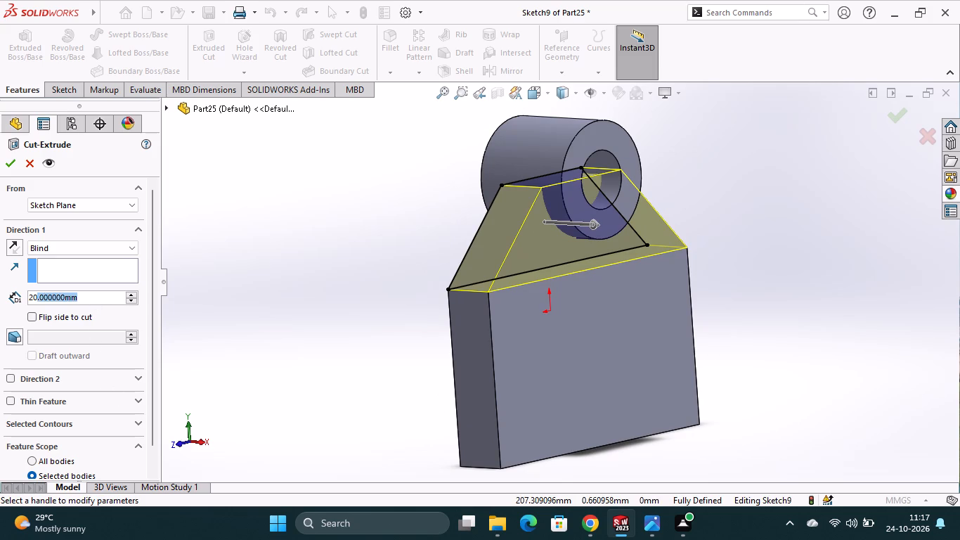
pyautogui.moveTo(30, 302); pyautogui.dragTo(26, 302)
pyautogui.press('1')
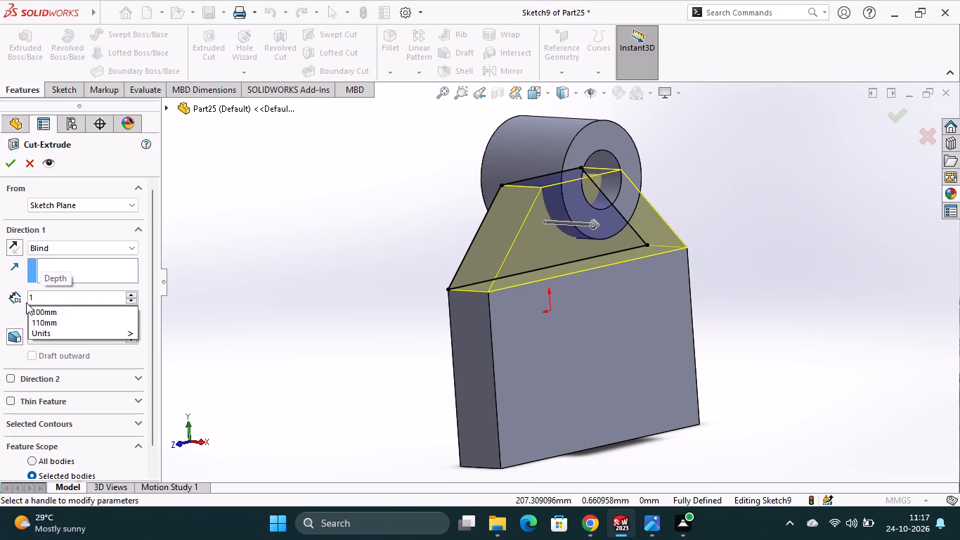
pyautogui.press('0')
pyautogui.press('Return')
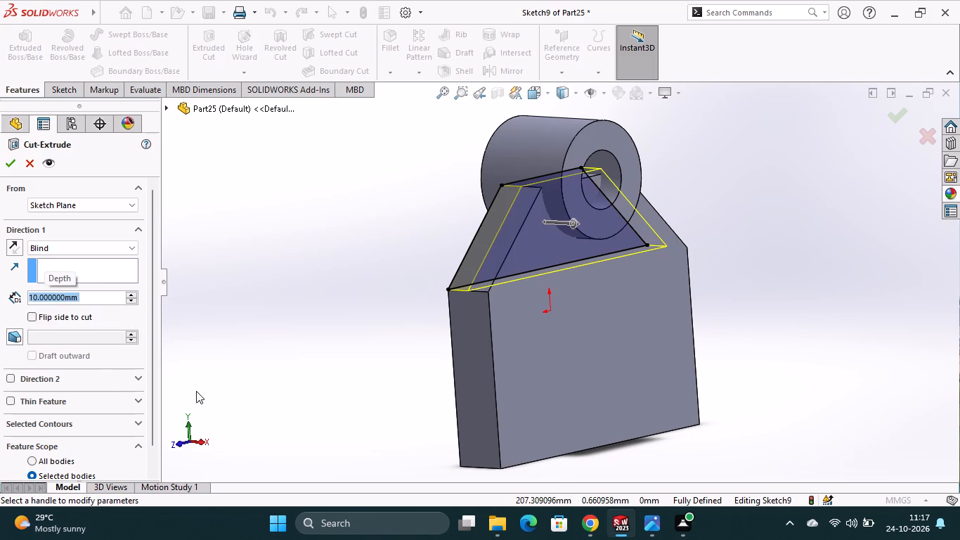
pyautogui.moveTo(826, 413); pyautogui.dragTo(852, 423, button='middle')
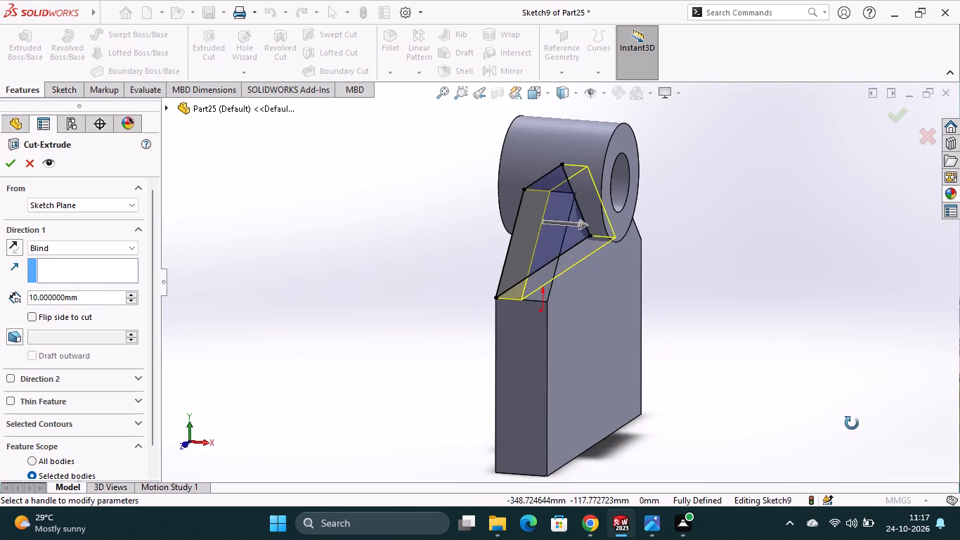
pyautogui.moveTo(852, 423); pyautogui.dragTo(874, 416, button='middle')
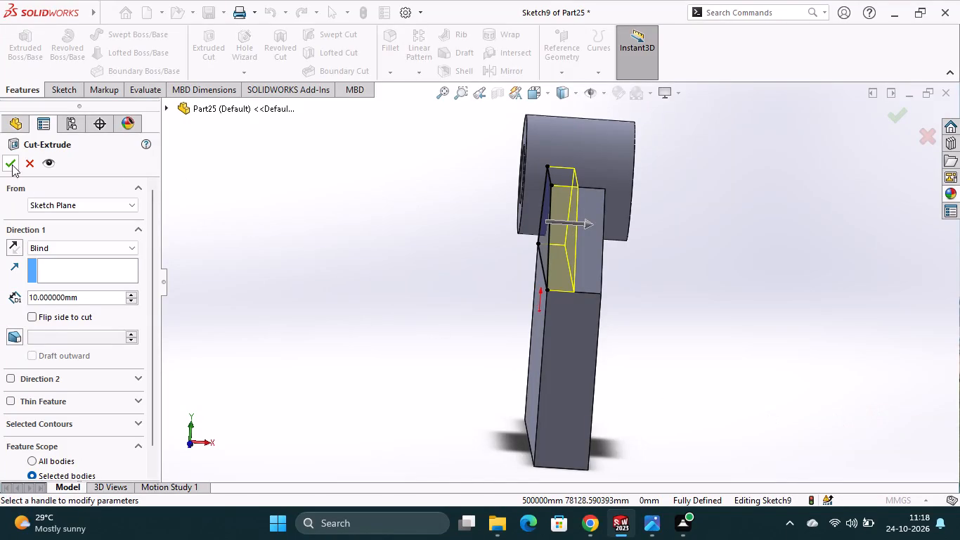
pyautogui.click(12, 164)
pyautogui.click(428, 398)
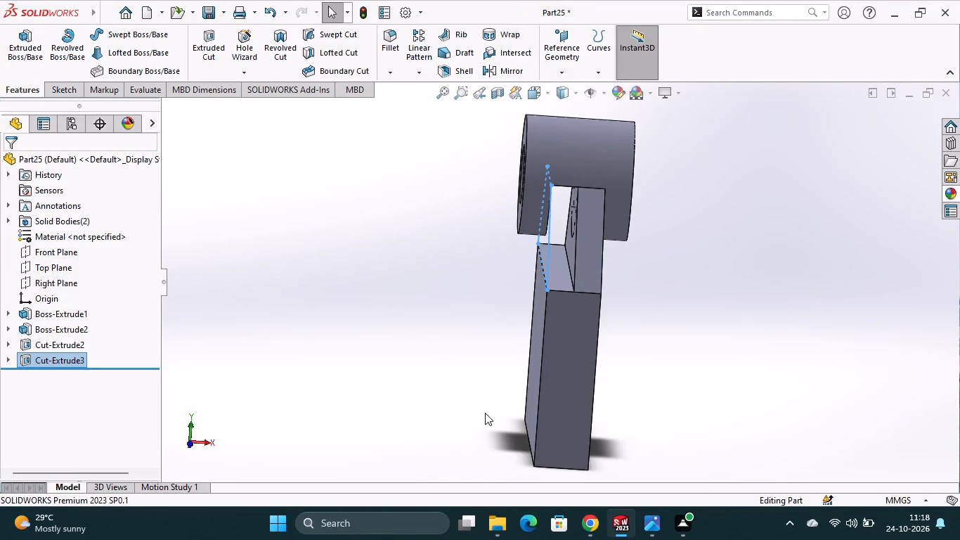
# Start a sketch on the ring boss's end face on the cut side and convert the face's outline into sketch entities.
pyautogui.moveTo(644, 393); pyautogui.dragTo(646, 375, button='middle')
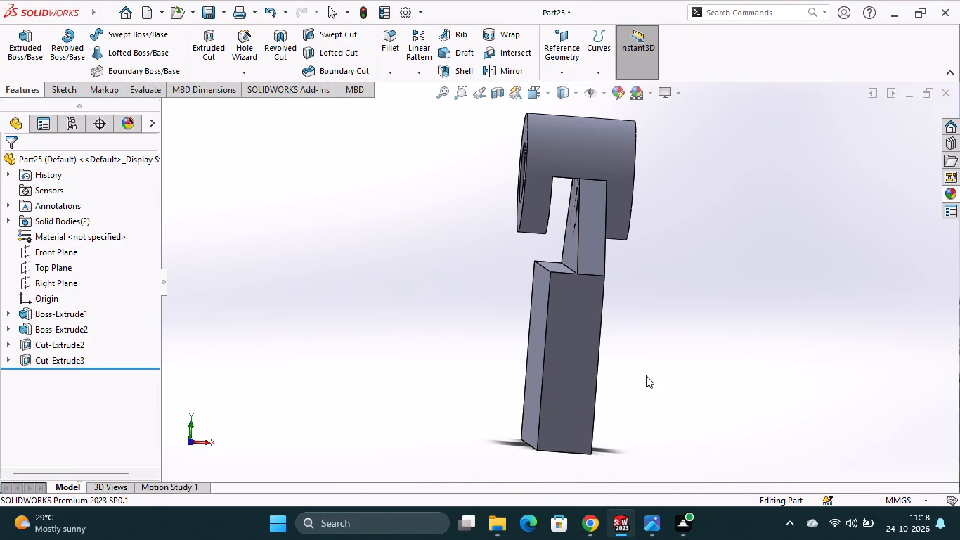
pyautogui.moveTo(662, 377); pyautogui.dragTo(679, 377, button='middle')
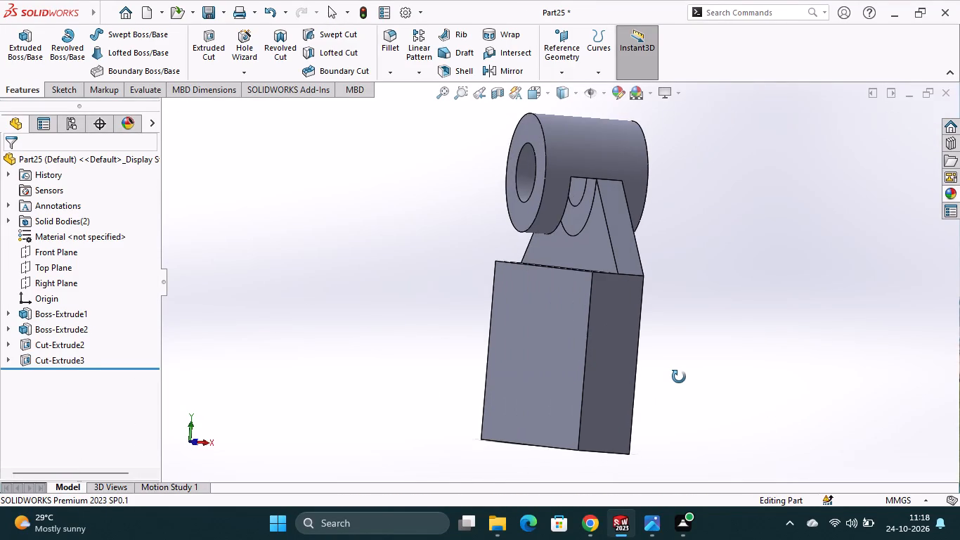
pyautogui.moveTo(679, 377); pyautogui.dragTo(682, 377, button='middle')
pyautogui.moveTo(733, 313); pyautogui.dragTo(753, 367, button='middle')
pyautogui.click(557, 228)
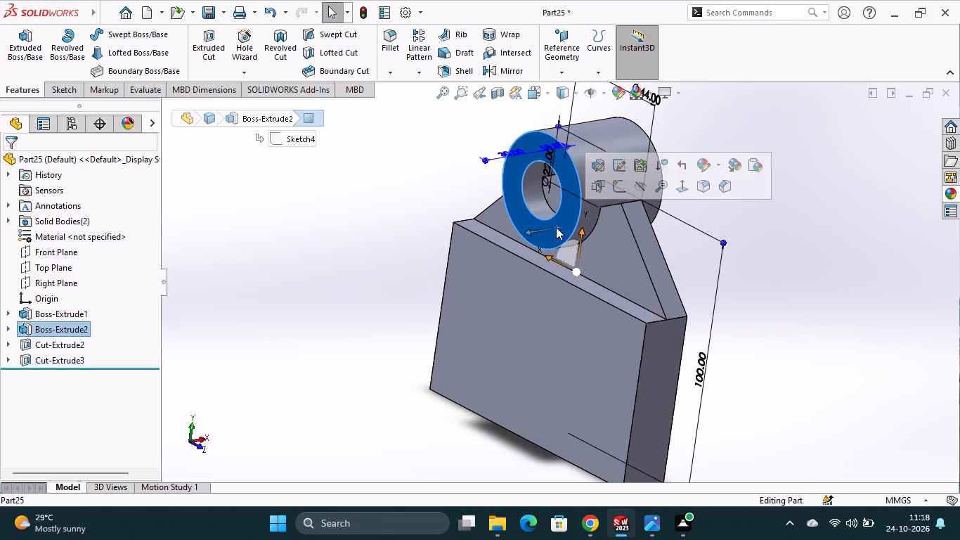
pyautogui.click(619, 195)
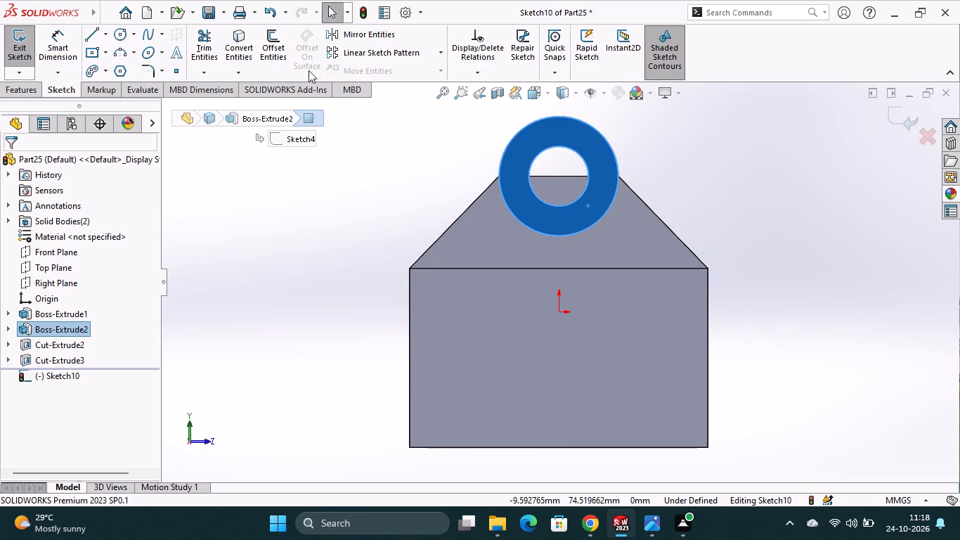
pyautogui.click(242, 40)
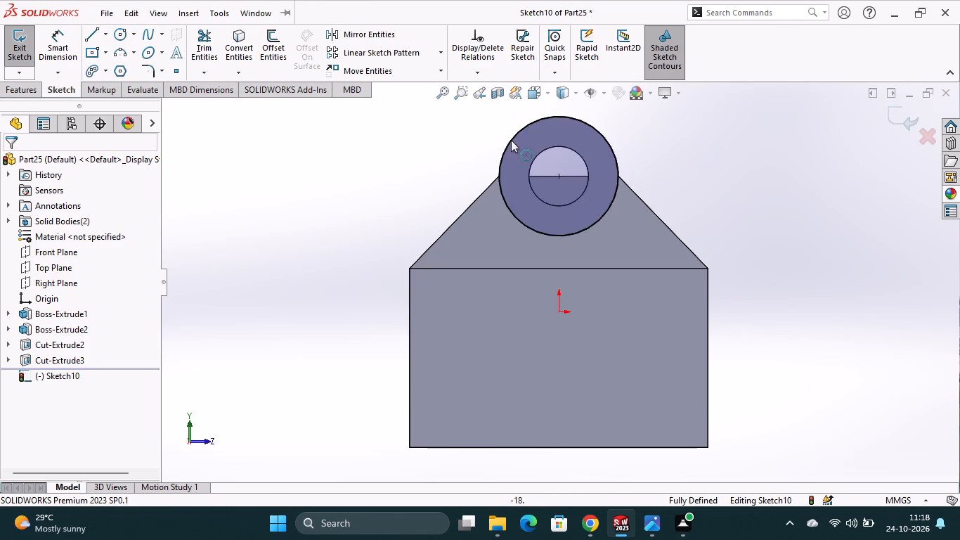
pyautogui.click(502, 150)
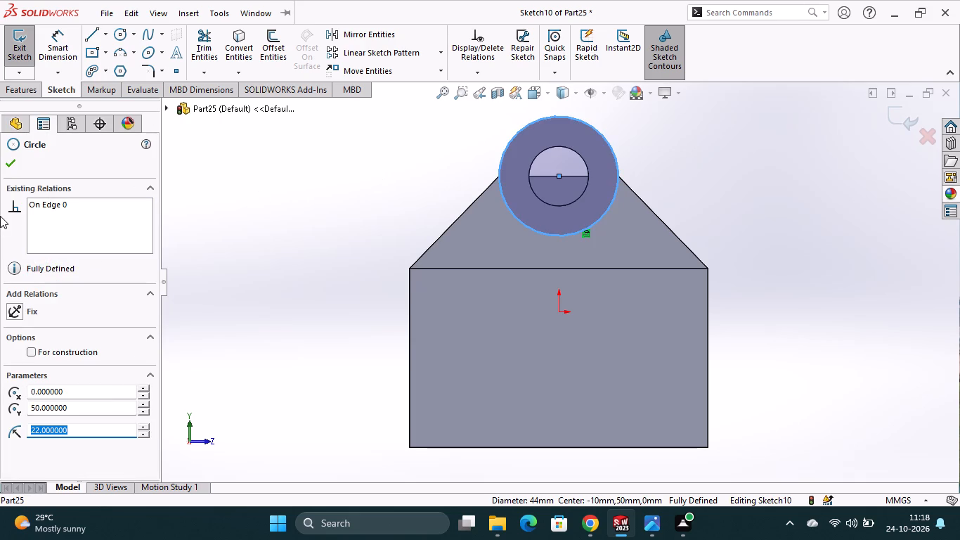
pyautogui.click(4, 167)
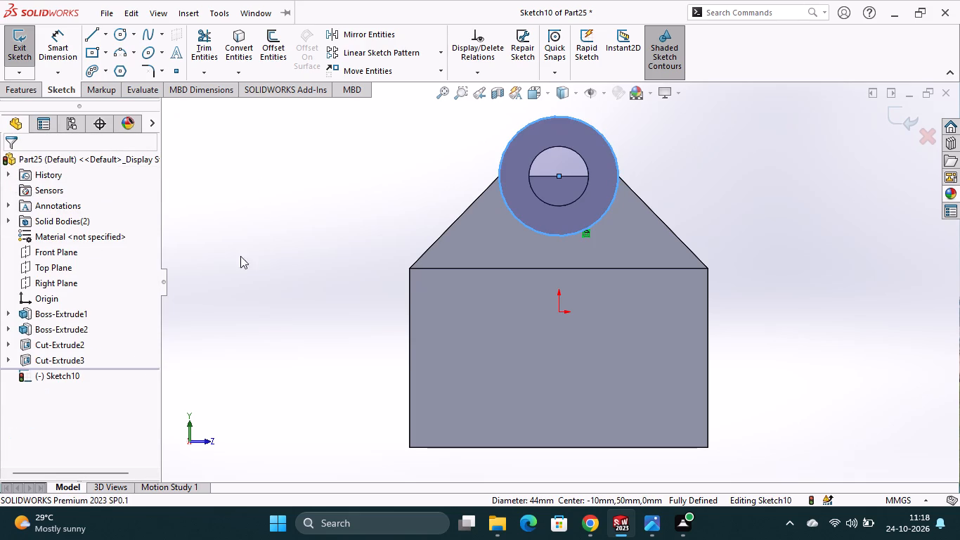
# Convert the boss's inner bore edge into a sketch entity in the same sketch.
pyautogui.moveTo(808, 184); pyautogui.dragTo(727, 213, button='middle')
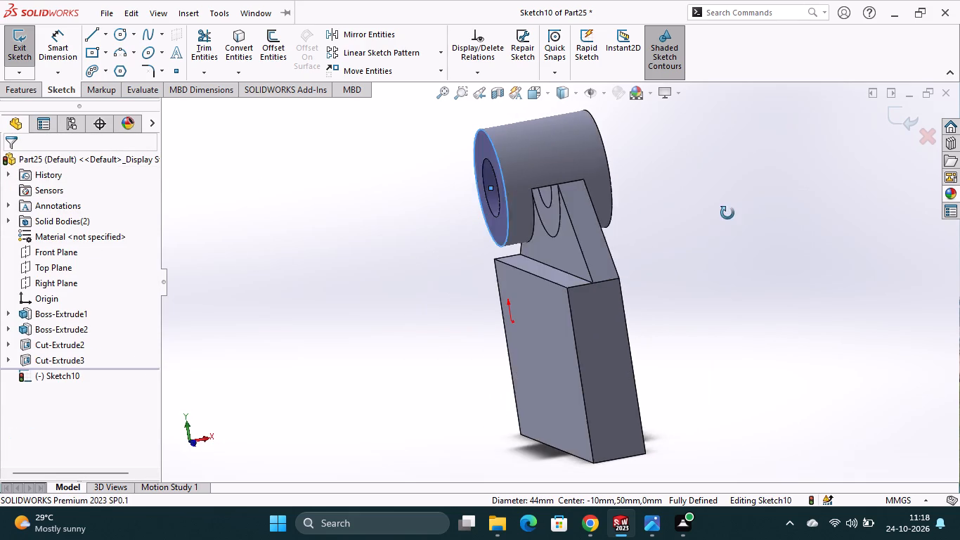
pyautogui.moveTo(727, 213); pyautogui.dragTo(738, 205, button='middle')
pyautogui.moveTo(707, 218); pyautogui.dragTo(725, 219, button='middle')
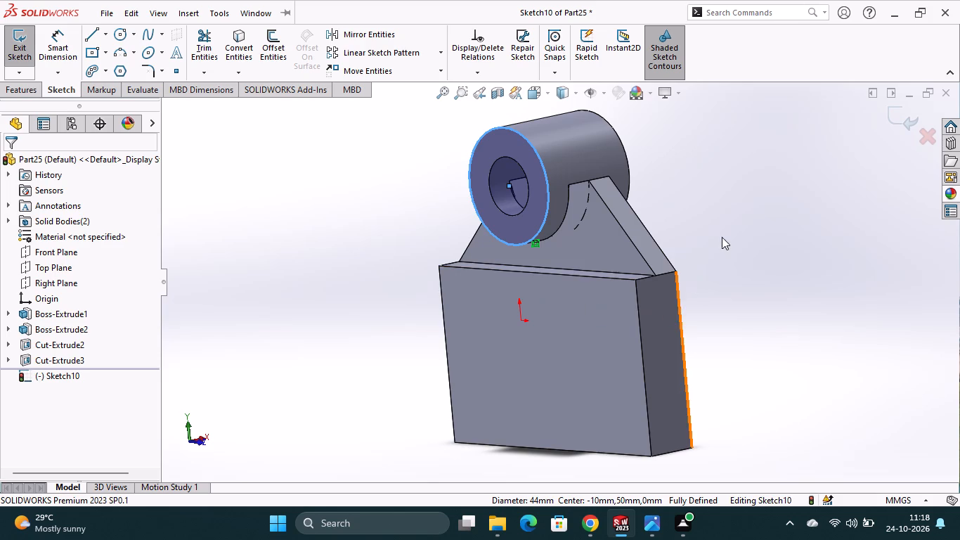
pyautogui.moveTo(722, 237); pyautogui.dragTo(773, 222, button='middle')
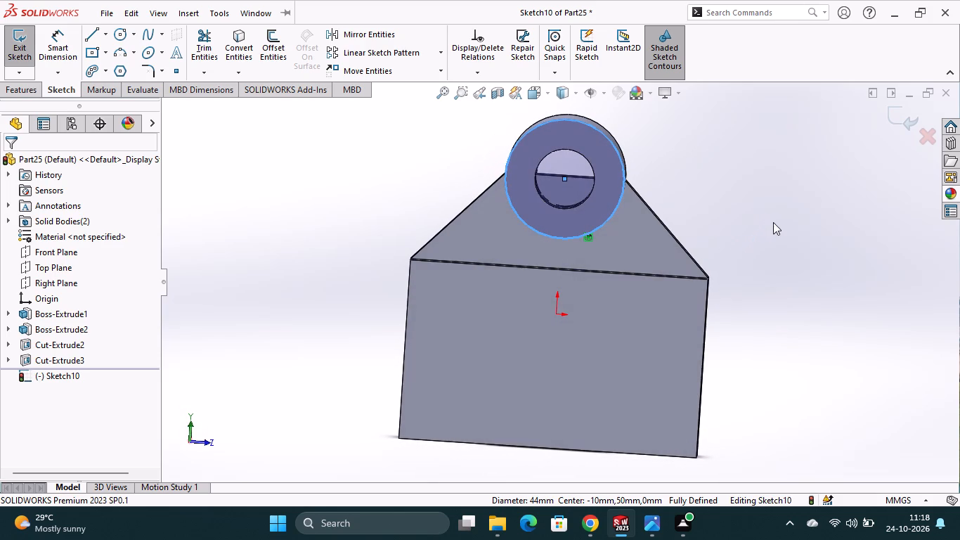
pyautogui.click(240, 37)
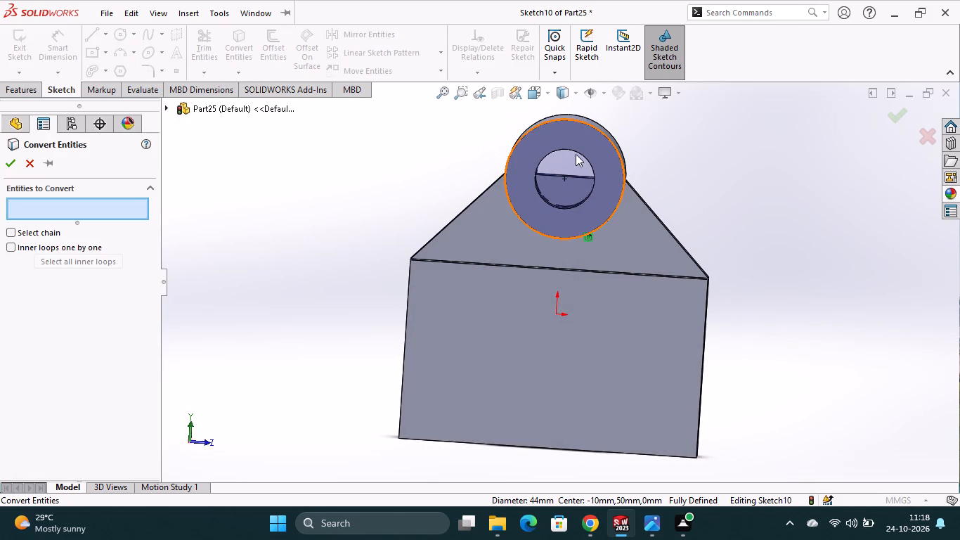
pyautogui.click(572, 150)
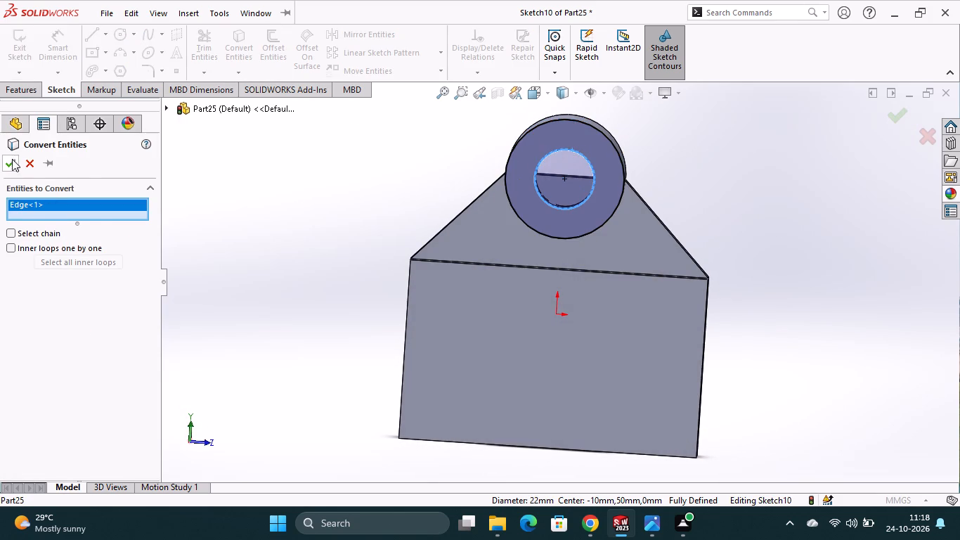
pyautogui.click(11, 163)
# Extrude the ring profile 30 mm in the reversed direction, back along the boss towards the plate, with the result merged.
pyautogui.click(29, 91)
pyautogui.click(29, 54)
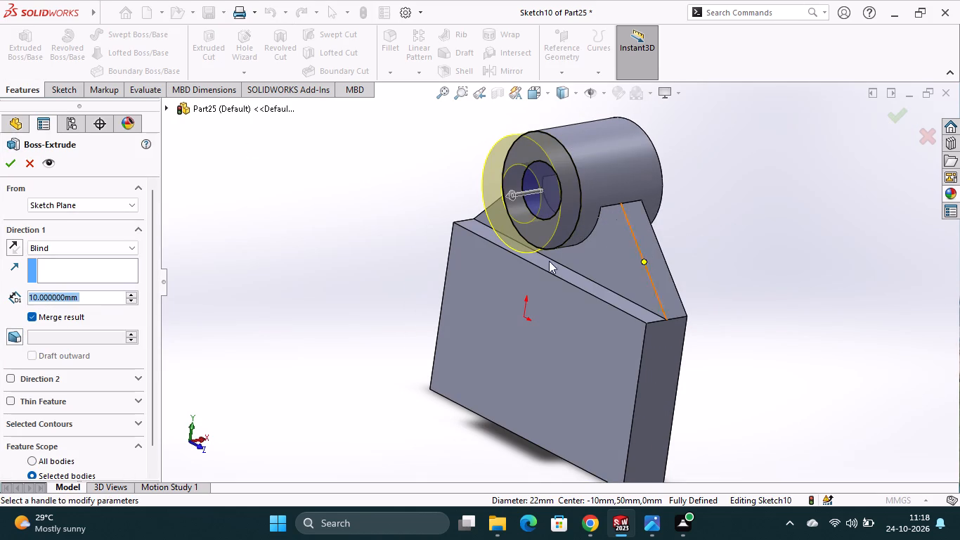
pyautogui.click(12, 246)
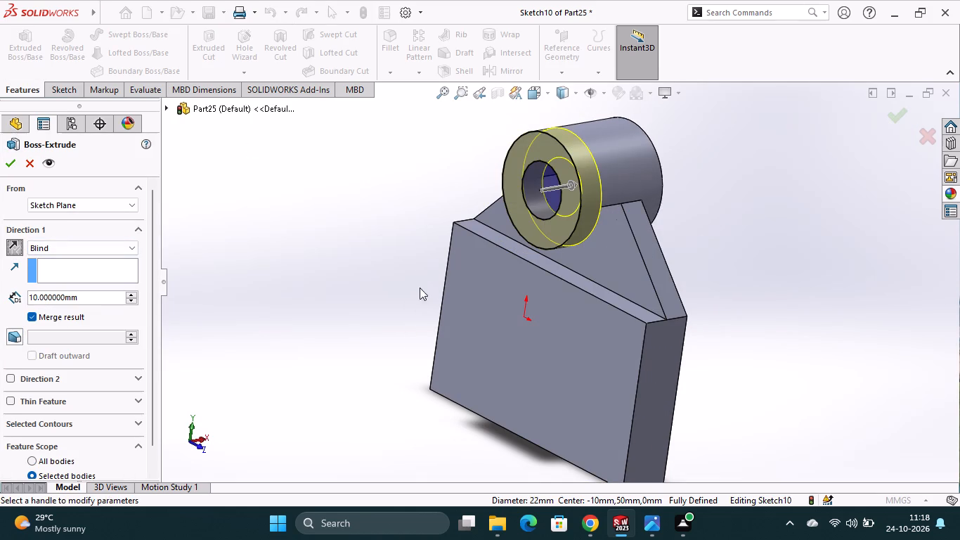
pyautogui.moveTo(701, 285); pyautogui.dragTo(675, 288, button='middle')
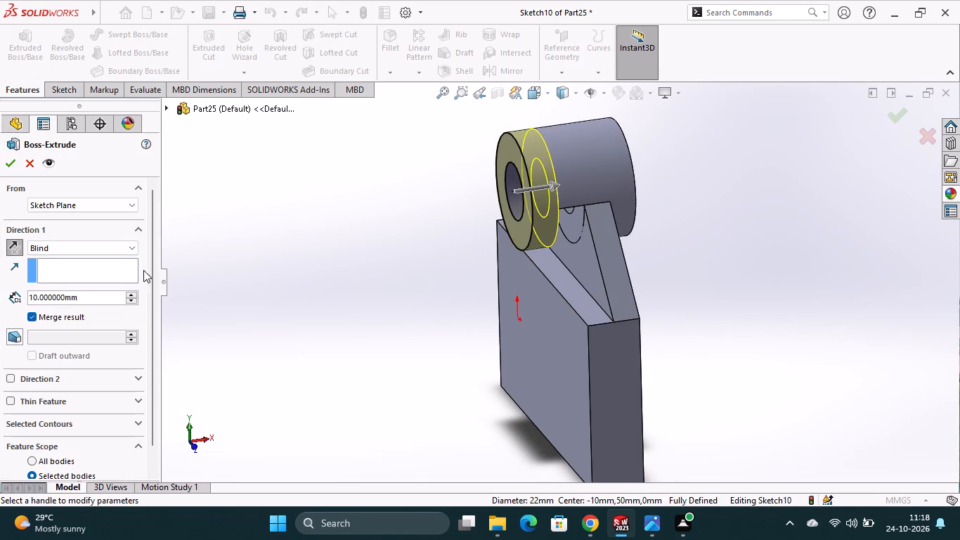
pyautogui.moveTo(91, 295); pyautogui.dragTo(14, 298)
pyautogui.write('30')
pyautogui.press('Return')
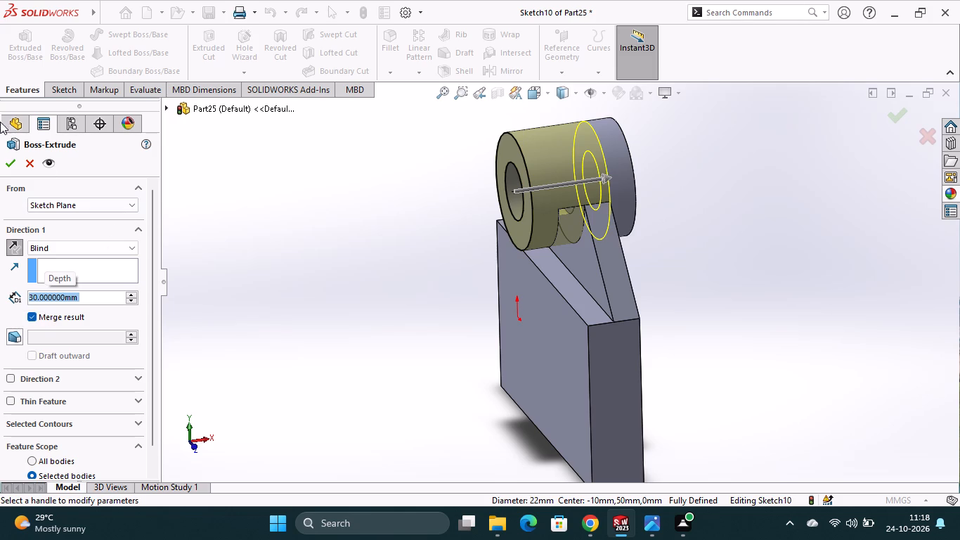
pyautogui.click(8, 162)
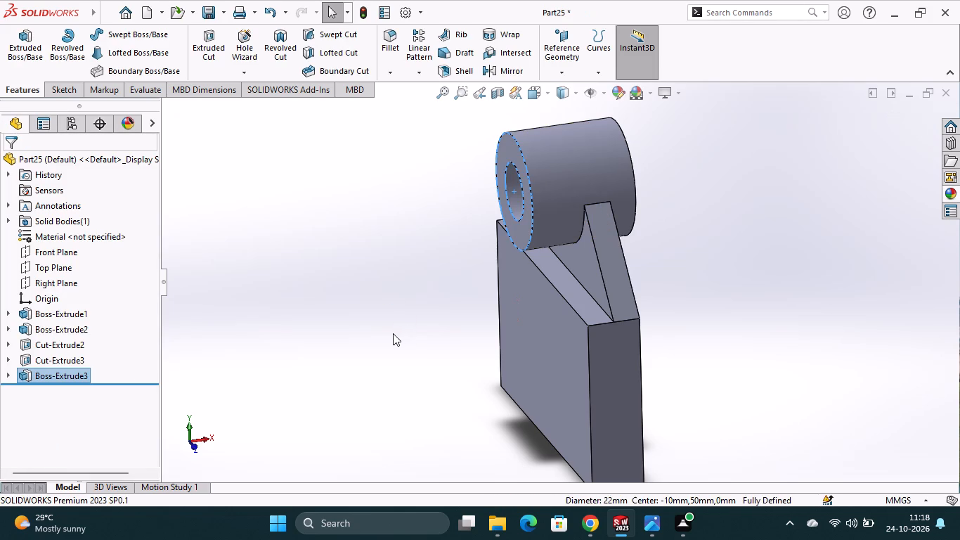
pyautogui.click(393, 333)
# Start a sketch on the plate's large flat face opposite the trapezoid cut.
pyautogui.moveTo(668, 289); pyautogui.dragTo(712, 360, button='middle')
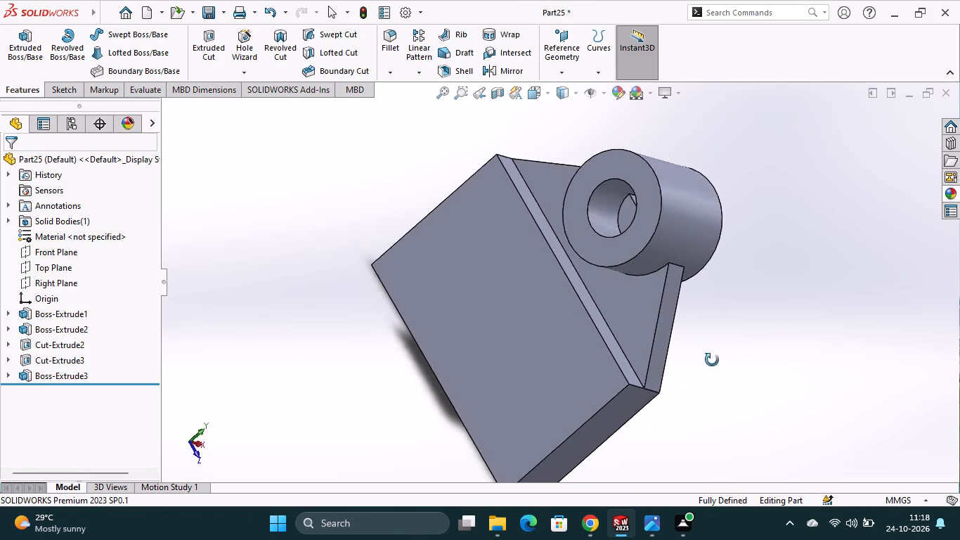
pyautogui.moveTo(712, 360); pyautogui.dragTo(678, 315, button='middle')
pyautogui.moveTo(701, 352); pyautogui.dragTo(667, 293, button='middle')
pyautogui.scroll(1, 667, 293)
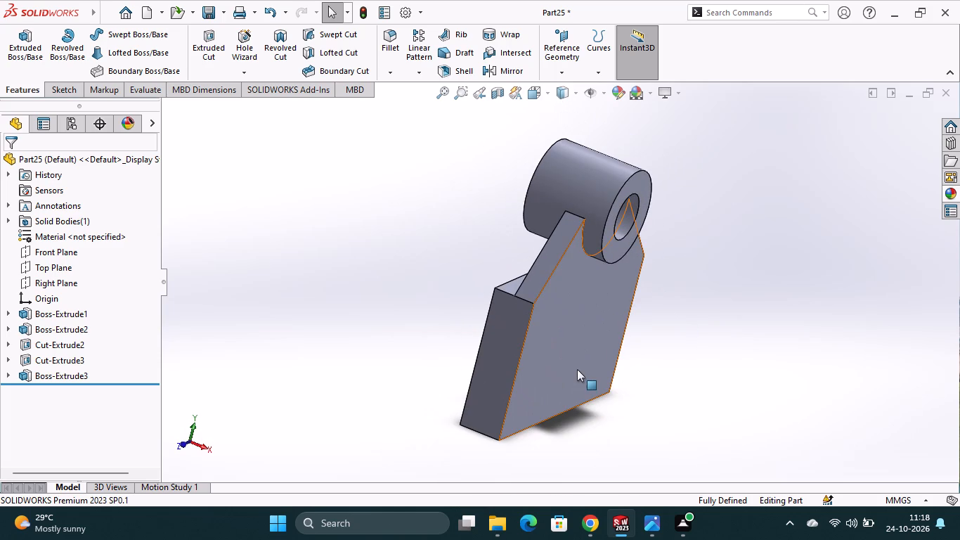
pyautogui.click(577, 369)
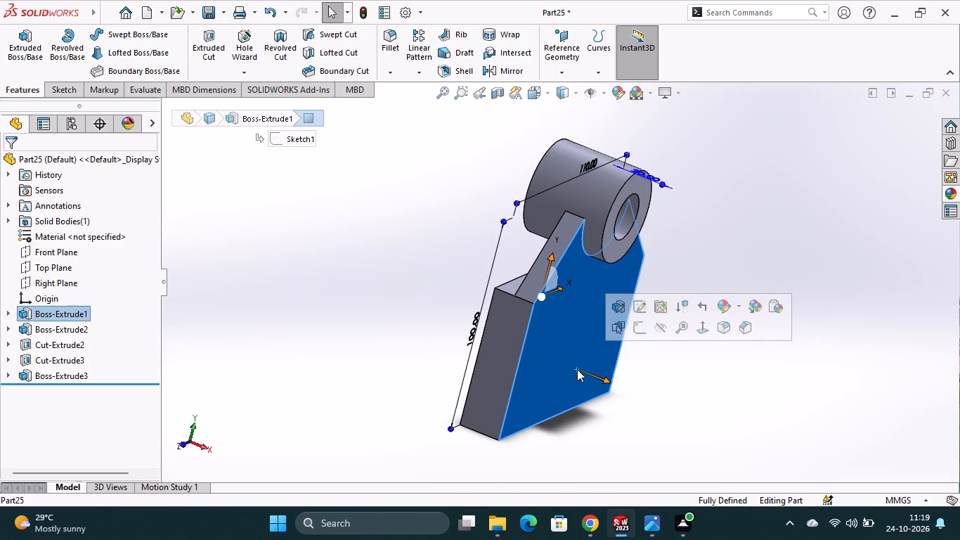
pyautogui.click(646, 328)
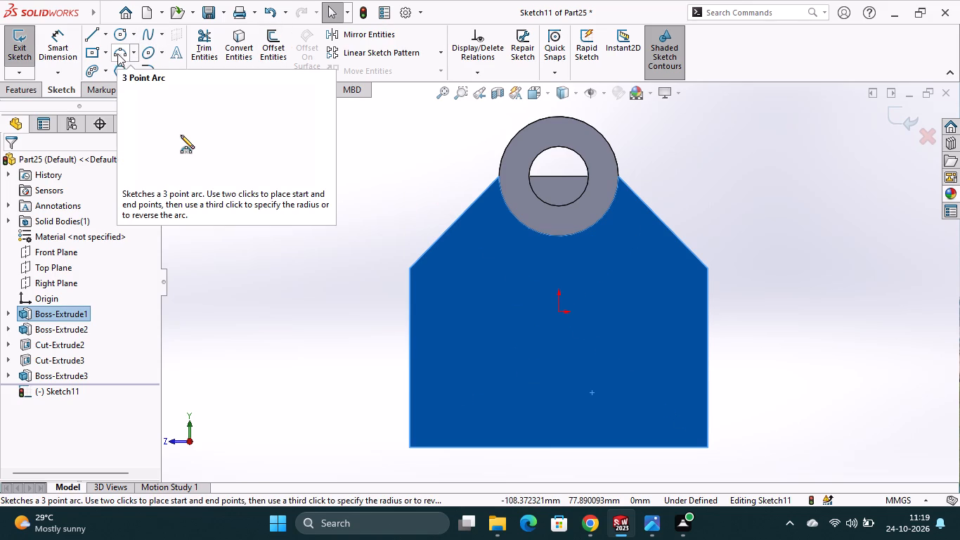
# Sketch two concentric circles centred on the bottom edge's midpoint, with radii of about 45 mm and 32 mm.
pyautogui.click(117, 32)
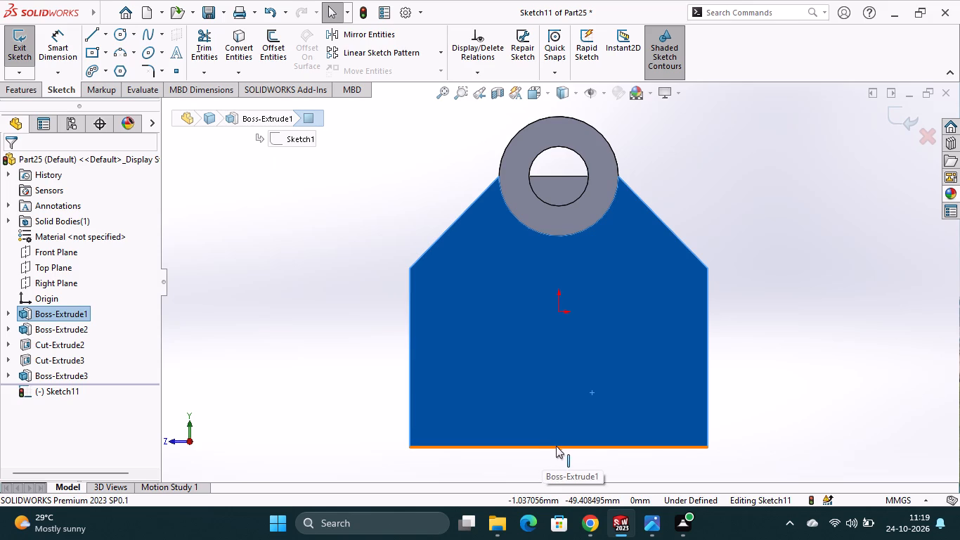
pyautogui.click(557, 446)
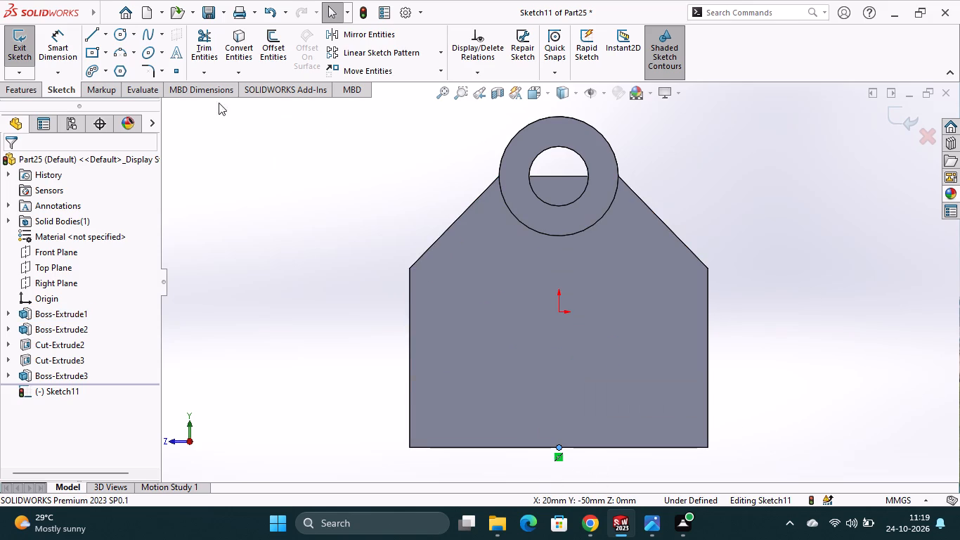
pyautogui.click(123, 31)
pyautogui.scroll(1, 531, 349)
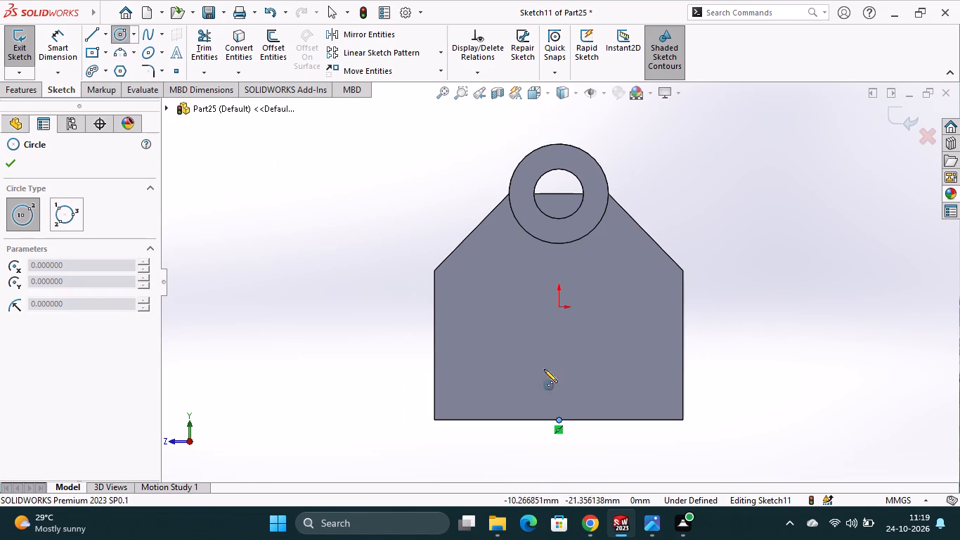
pyautogui.click(557, 421)
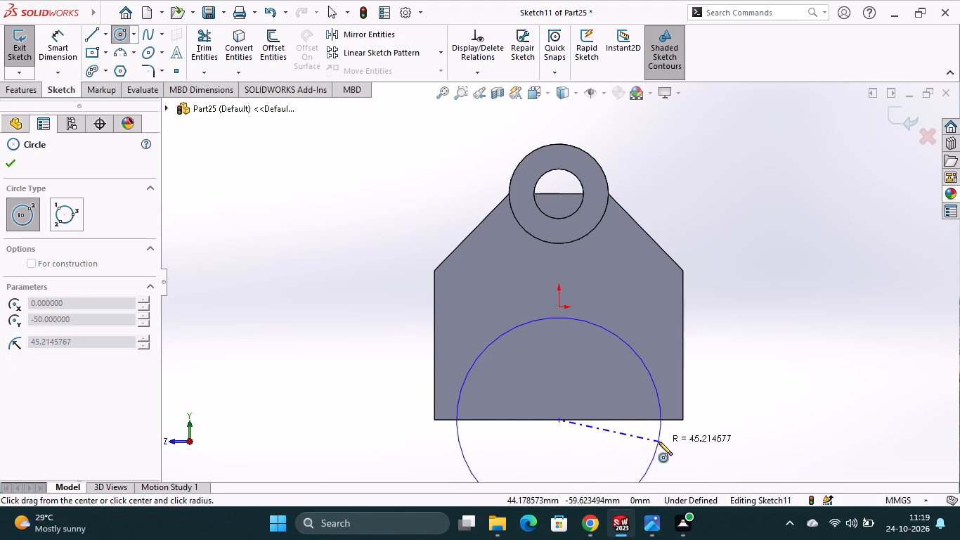
pyautogui.click(660, 404)
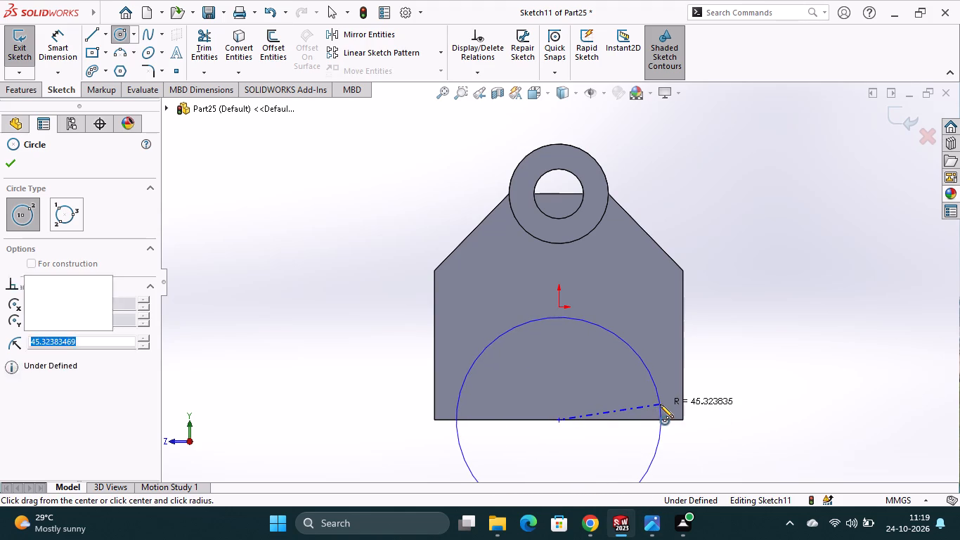
pyautogui.click(561, 420)
pyautogui.click(614, 468)
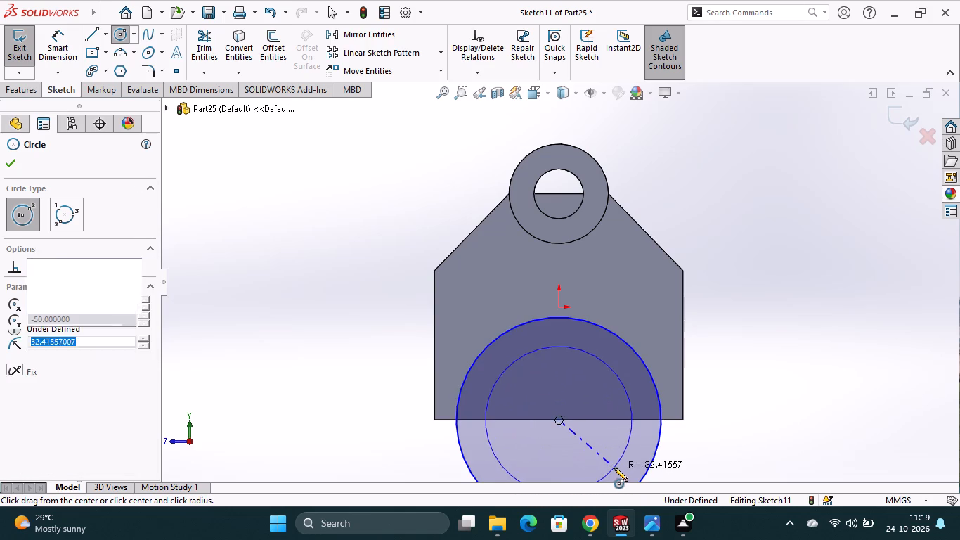
pyautogui.press('Escape')
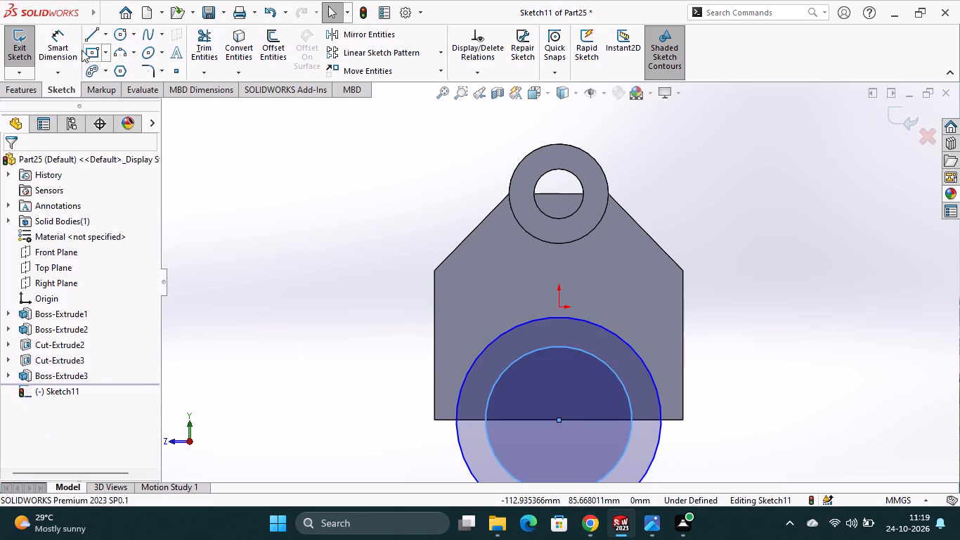
# Dimension the outer circle's diameter and set it to 64 mm.
pyautogui.click(60, 50)
pyautogui.click(623, 338)
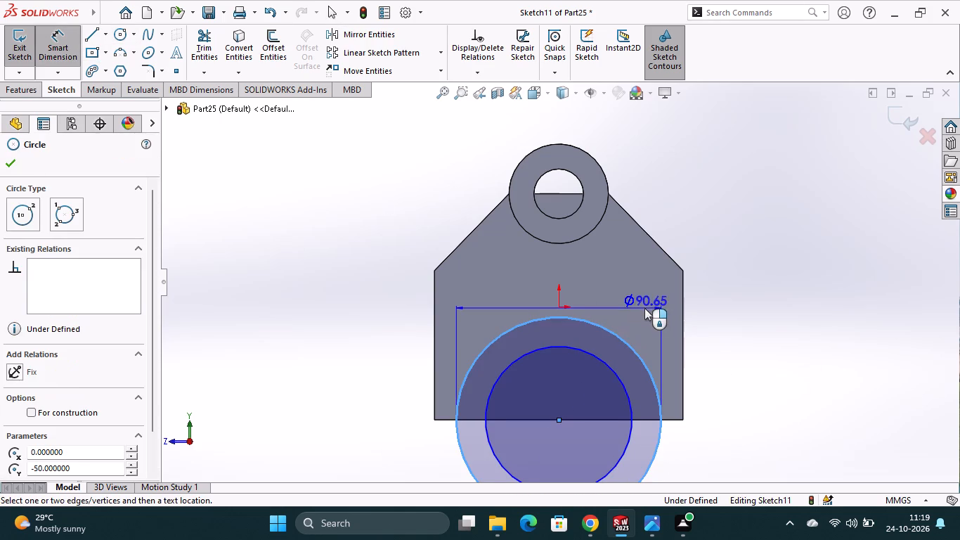
pyautogui.click(644, 307)
pyautogui.press('8')
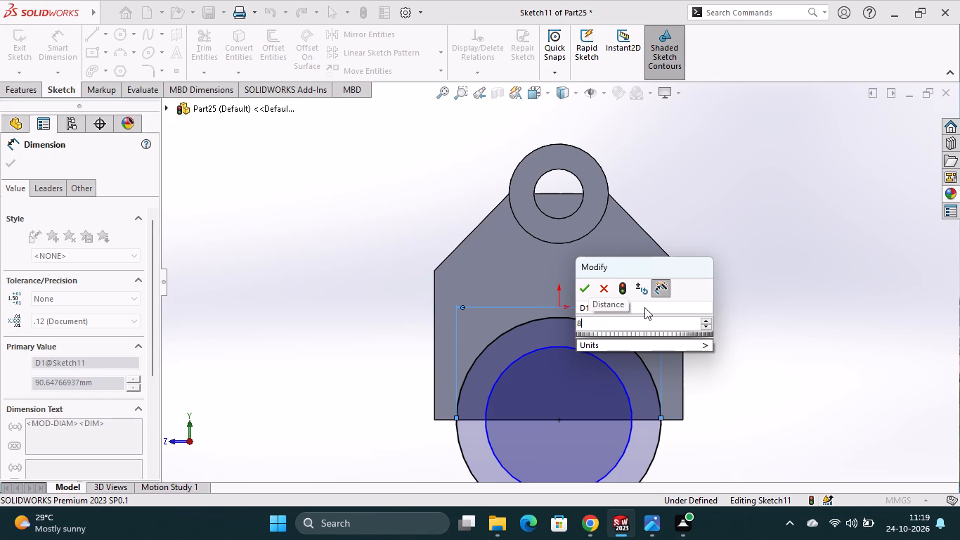
pyautogui.press('BackSpace')
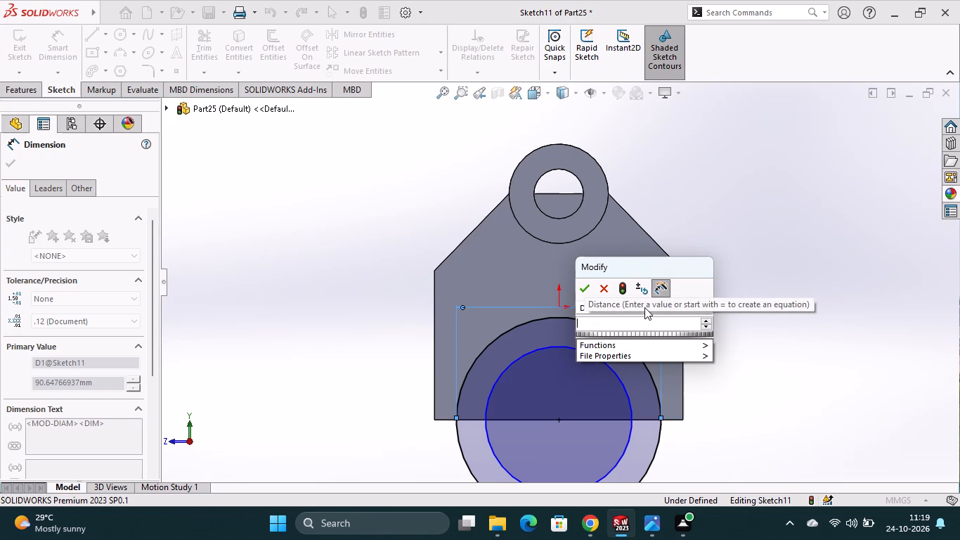
pyautogui.write('32')
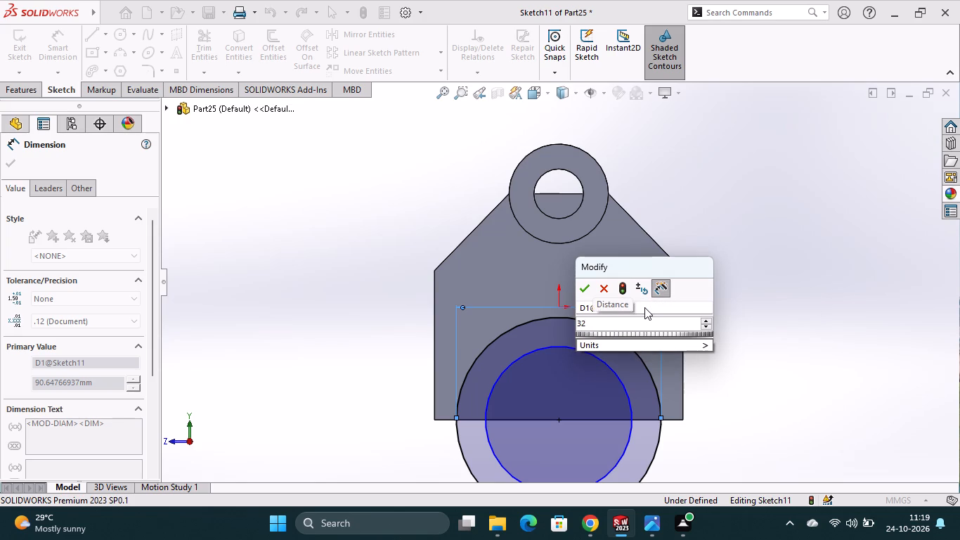
pyautogui.write('+32')
pyautogui.press('Return')
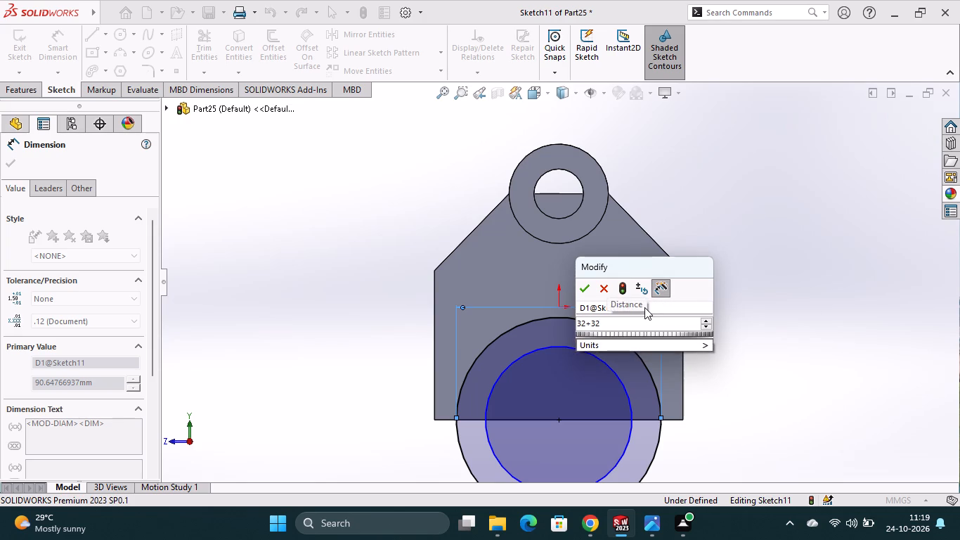
# Dimension the inner circle's diameter and set it to 36 mm.
pyautogui.scroll(-4, 618, 394)
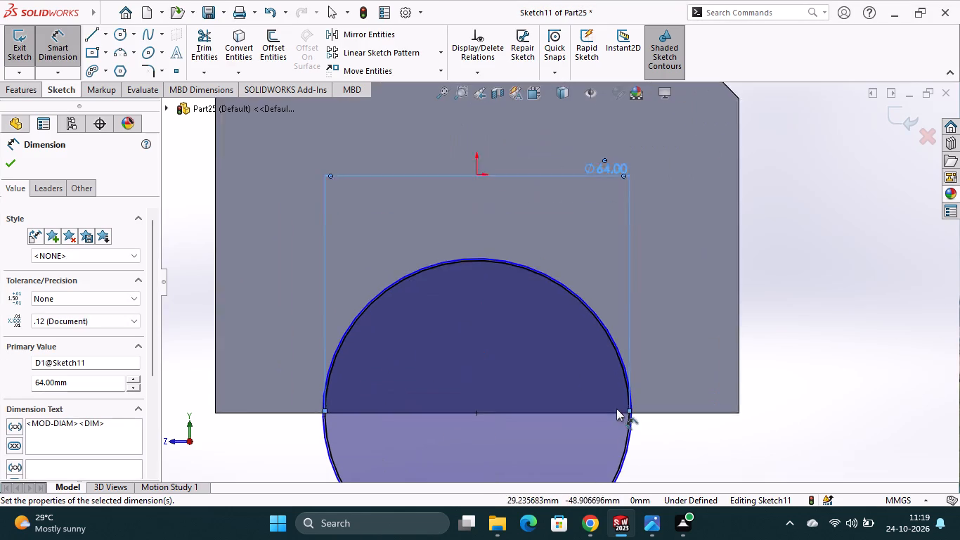
pyautogui.scroll(-1, 616, 409)
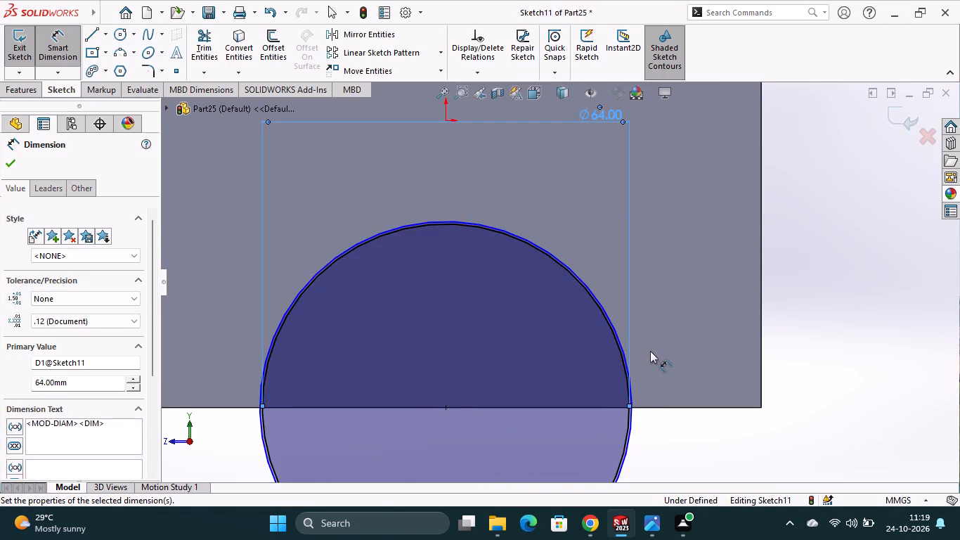
pyautogui.scroll(-5, 650, 350)
pyautogui.click(570, 430)
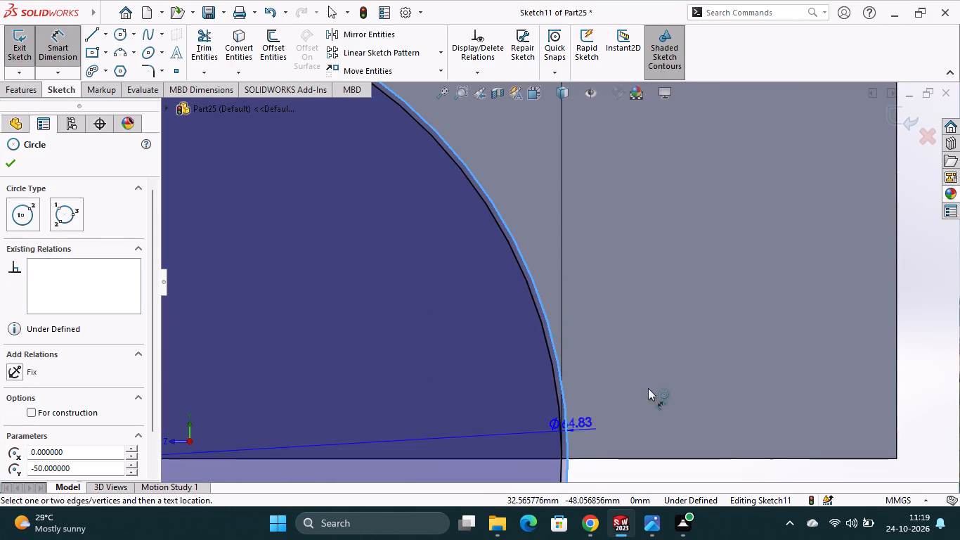
pyautogui.click(678, 349)
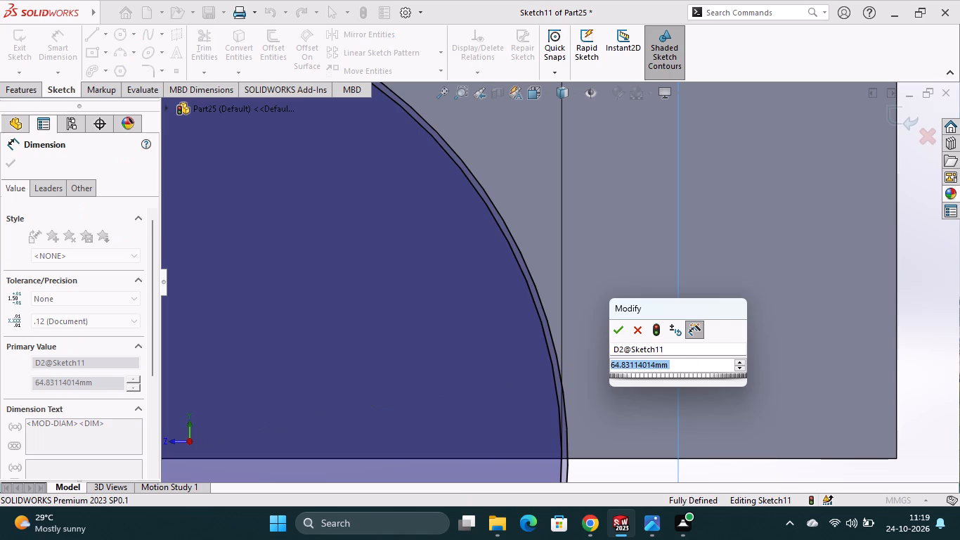
pyautogui.press('1')
pyautogui.press('8')
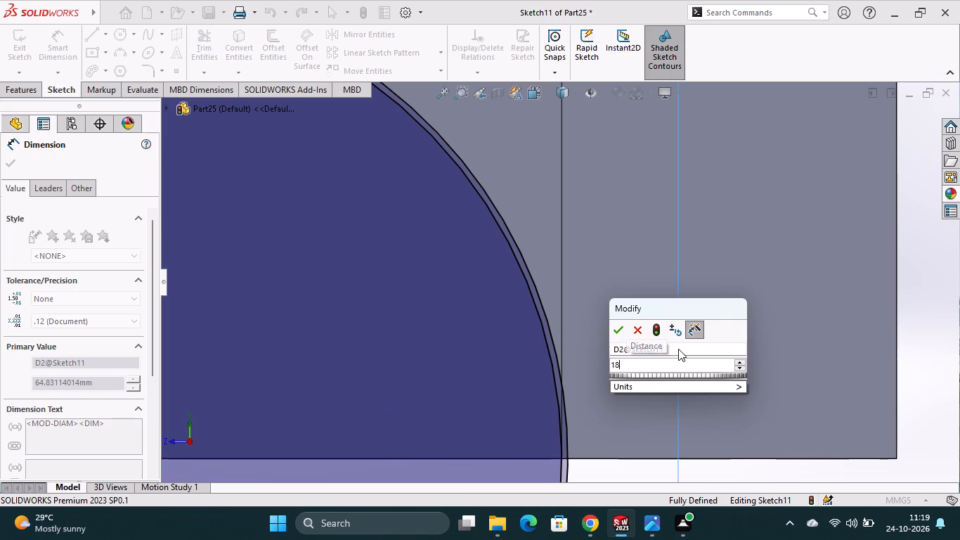
pyautogui.hotkey('shift', '+')
pyautogui.press('1')
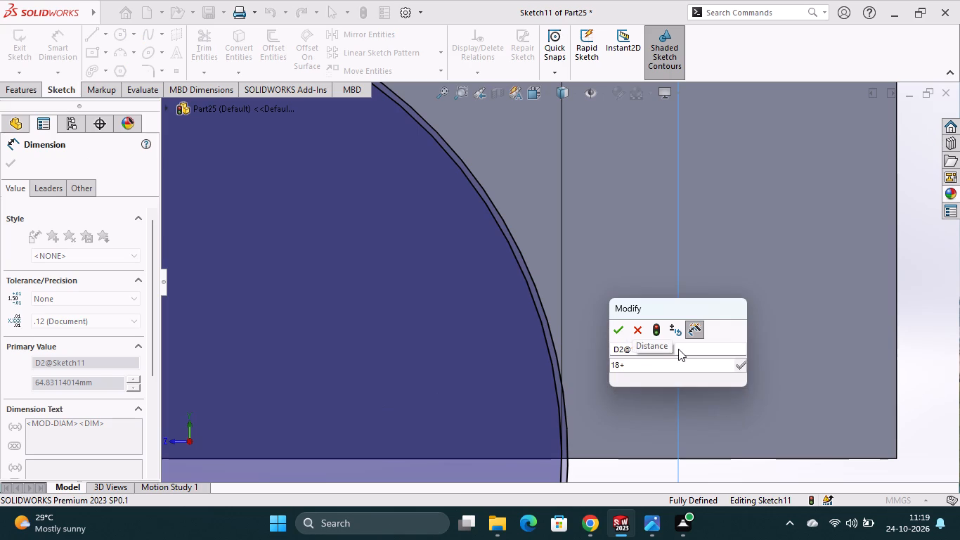
pyautogui.press('8')
pyautogui.press('Return')
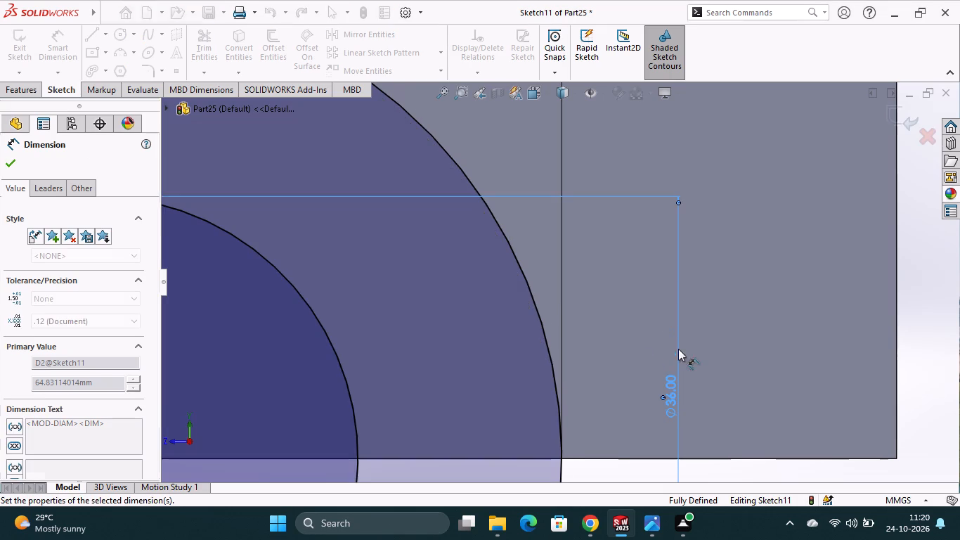
# Convert the plate's bottom edge into a sketch line across the two circles.
pyautogui.scroll(5, 363, 326)
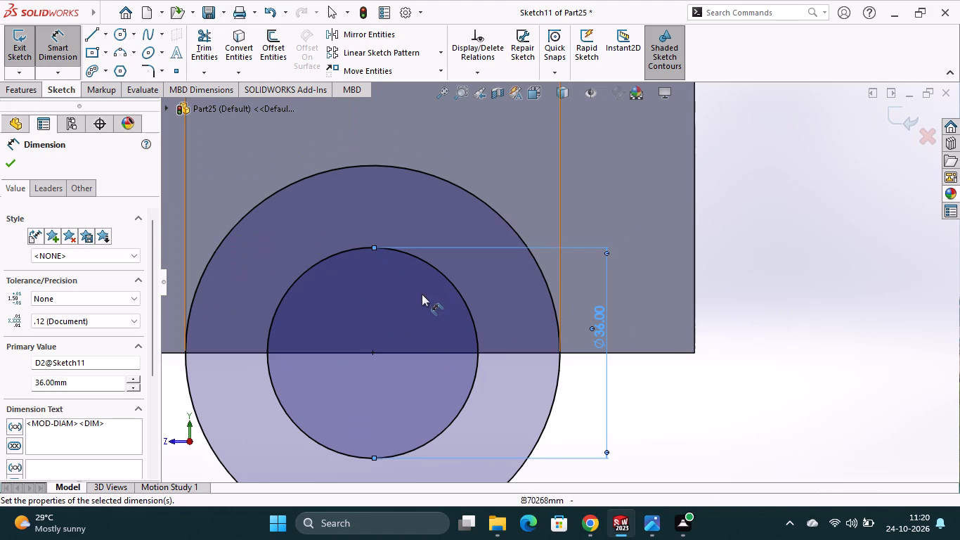
pyautogui.click(240, 34)
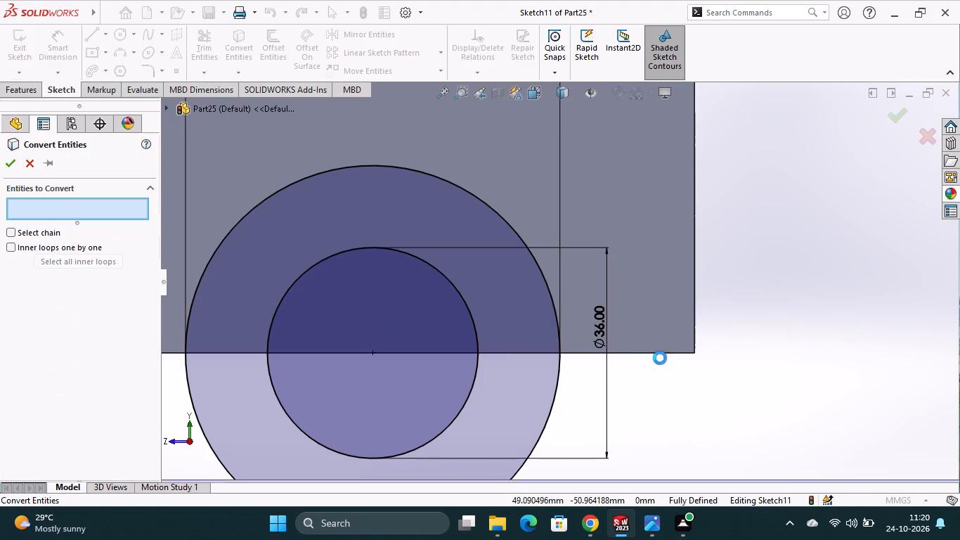
pyautogui.click(660, 352)
pyautogui.click(16, 168)
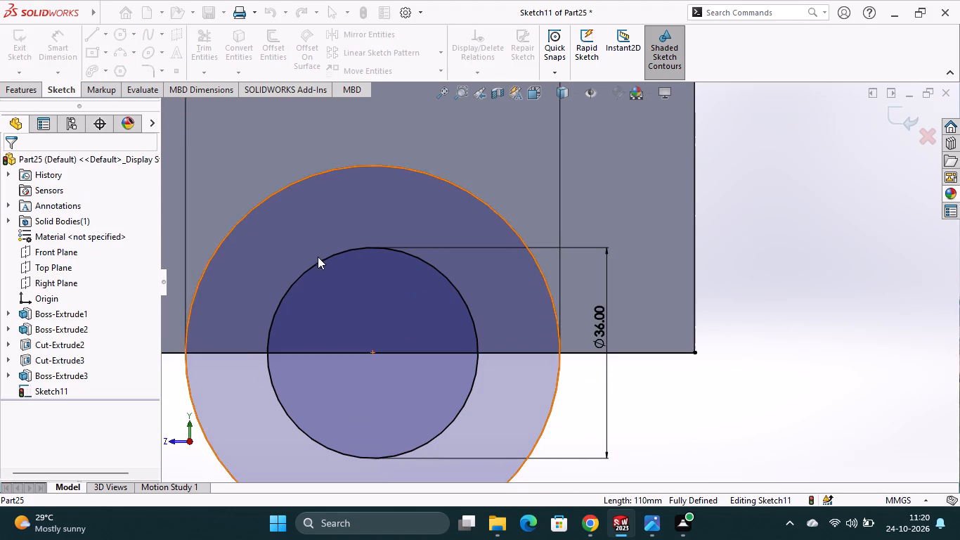
# Trim away the lower halves of both circles and the converted line's two ends outside the outer circle.
pyautogui.scroll(2, 320, 236)
pyautogui.click(203, 56)
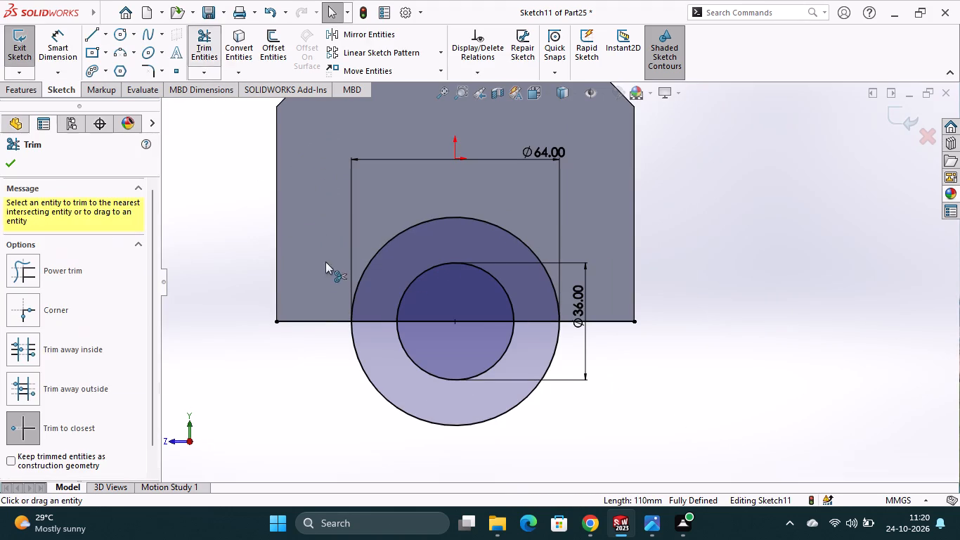
pyautogui.click(325, 319)
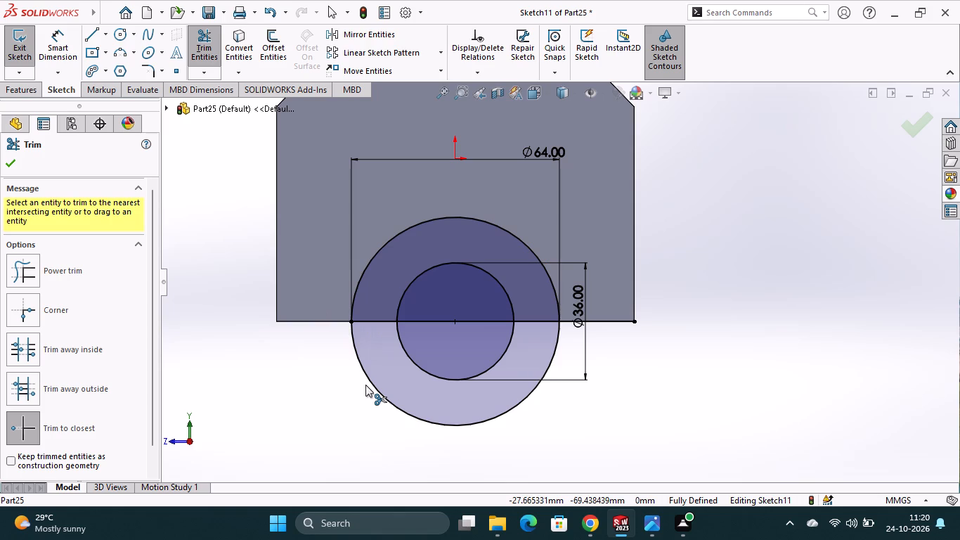
pyautogui.click(372, 385)
pyautogui.click(448, 379)
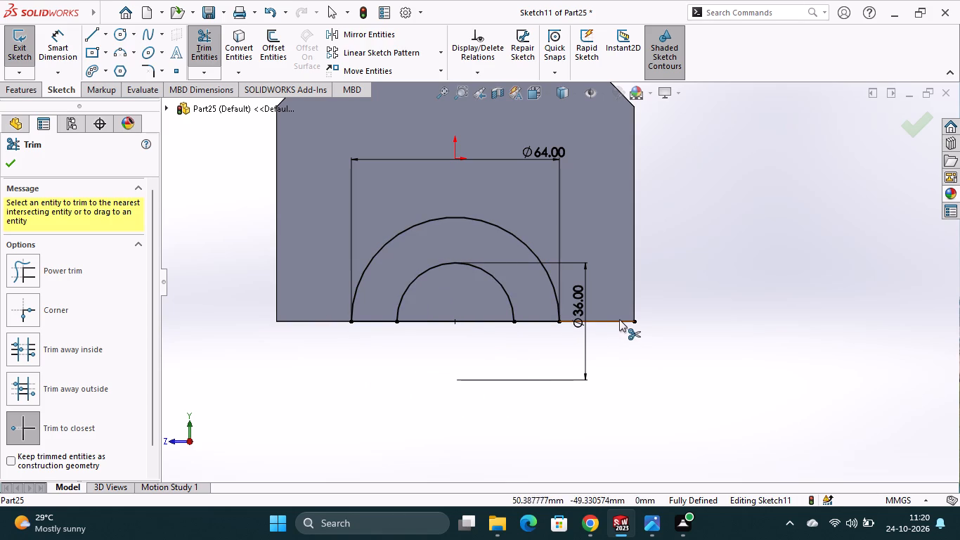
pyautogui.click(618, 319)
# Extrude both half-round regions of the bottom sketch outward from the plate to a blind depth of 64 mm.
pyautogui.scroll(2, 659, 387)
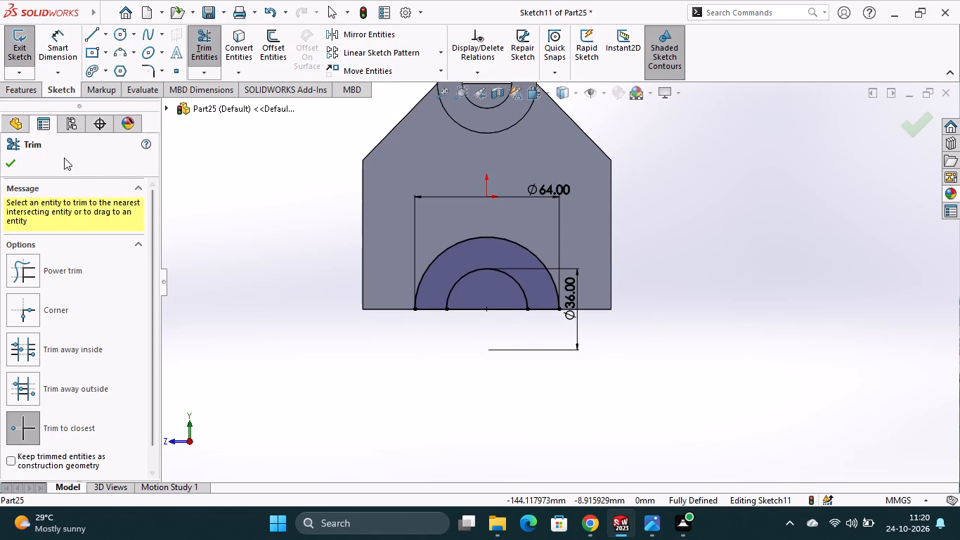
pyautogui.click(22, 89)
pyautogui.click(33, 63)
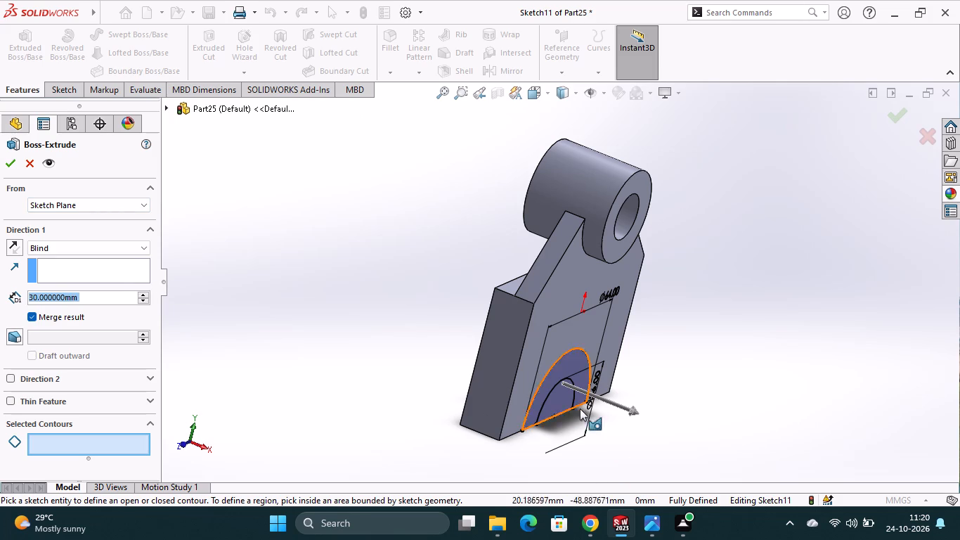
pyautogui.click(562, 401)
pyautogui.click(559, 369)
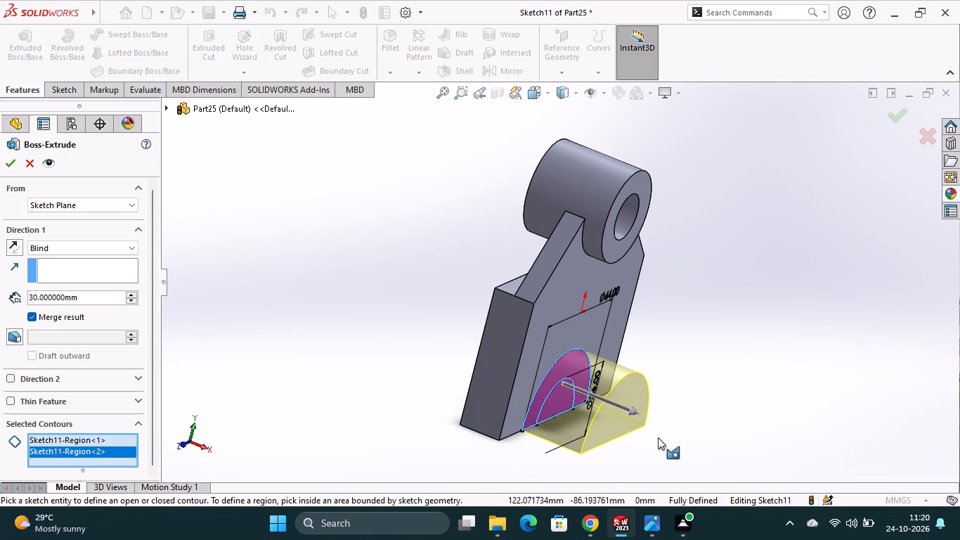
pyautogui.moveTo(658, 438); pyautogui.dragTo(647, 427, button='middle')
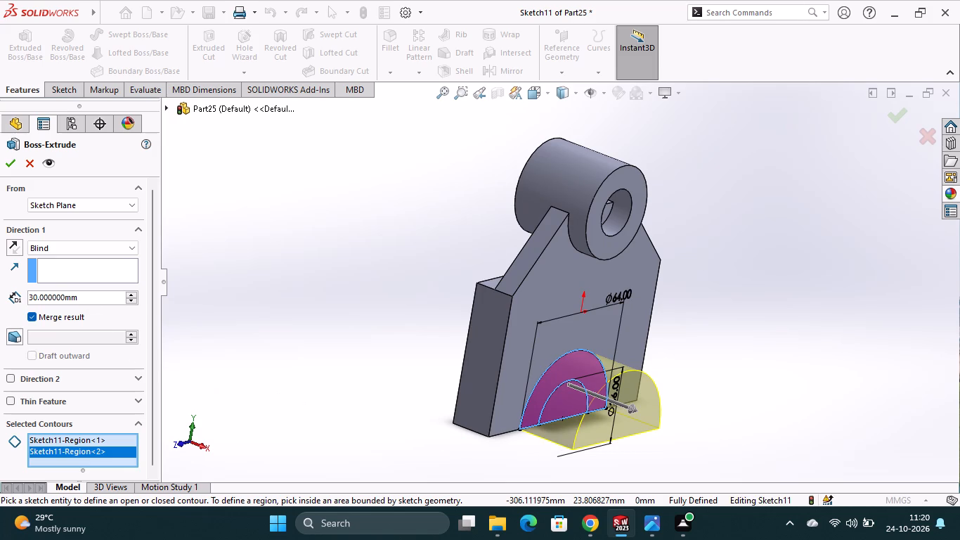
pyautogui.moveTo(98, 297); pyautogui.dragTo(27, 304)
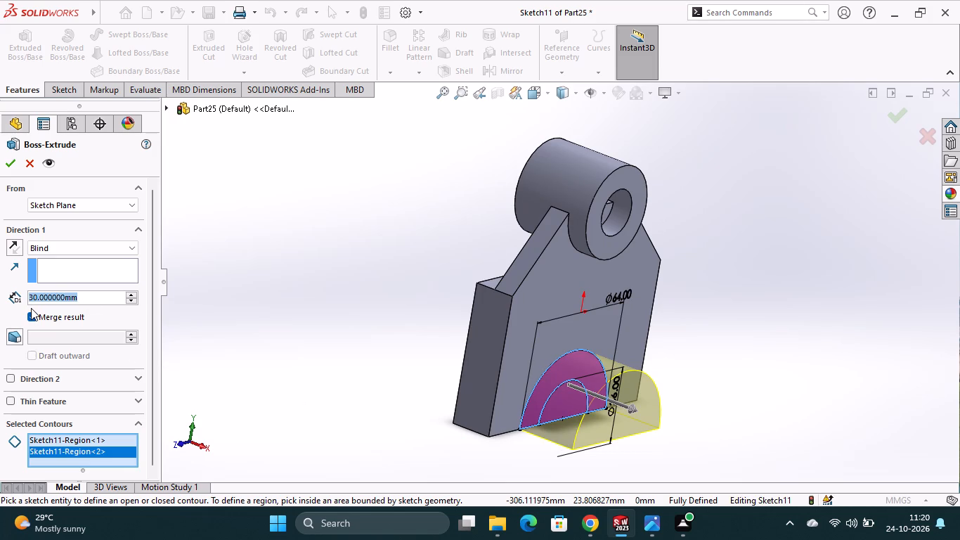
pyautogui.write('64')
pyautogui.press('Return')
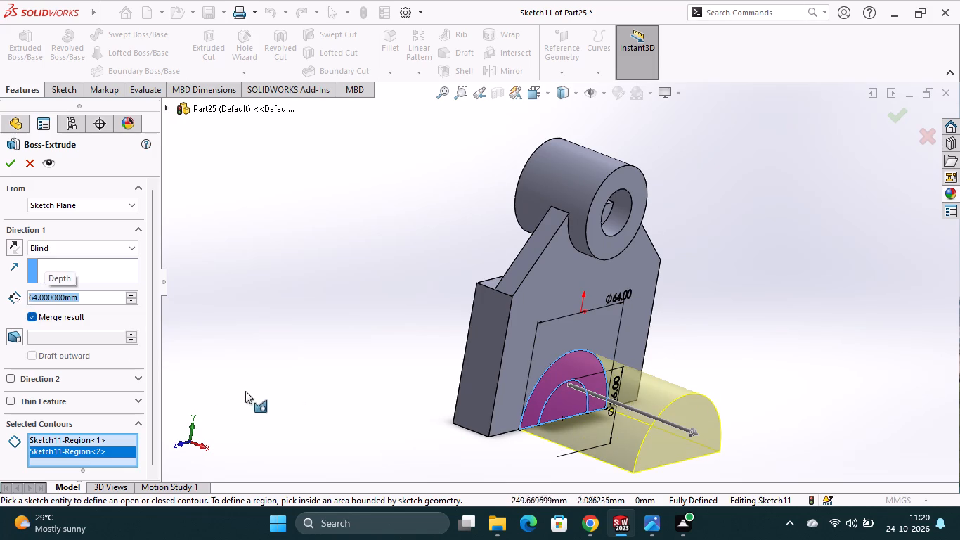
pyautogui.click(8, 165)
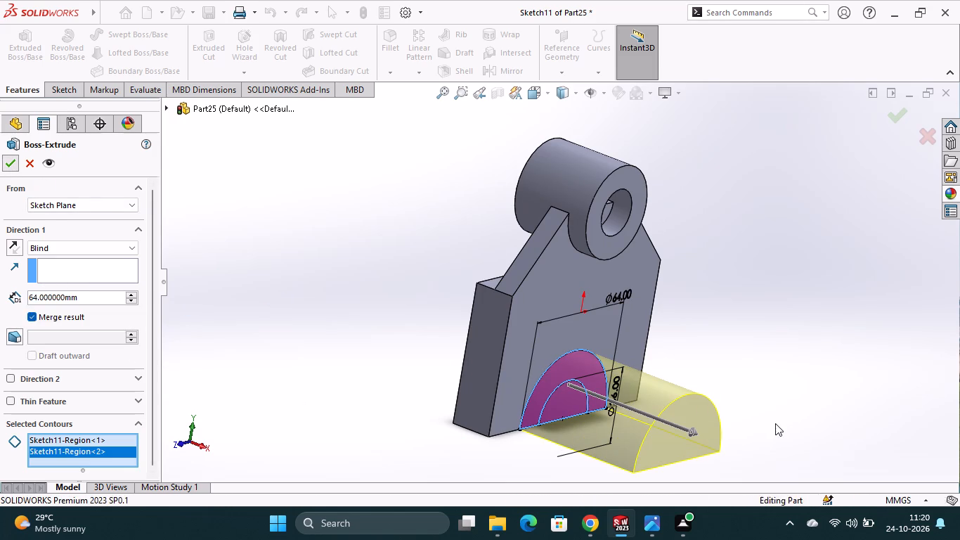
pyautogui.click(771, 423)
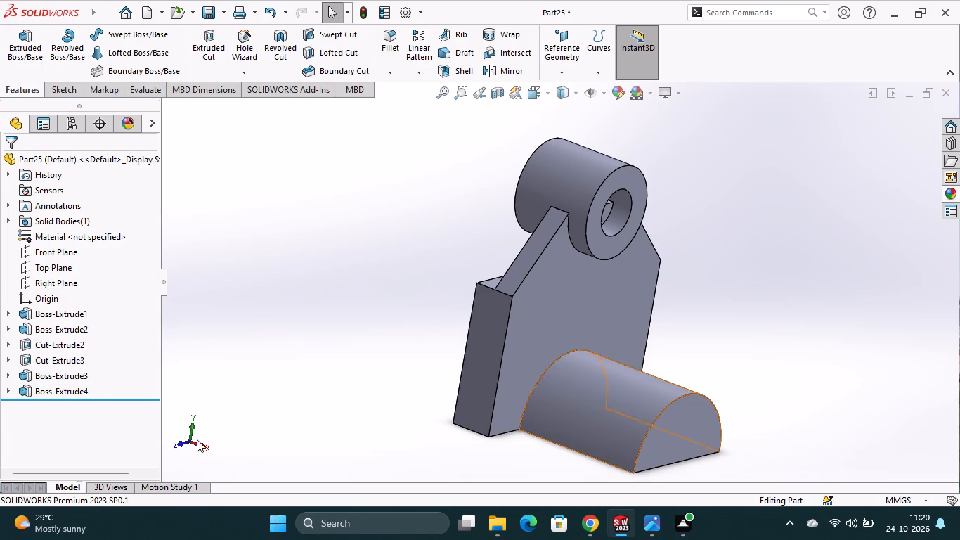
# Inspect the sketch and extrusion settings of the half-round boss.
pyautogui.click(8, 392)
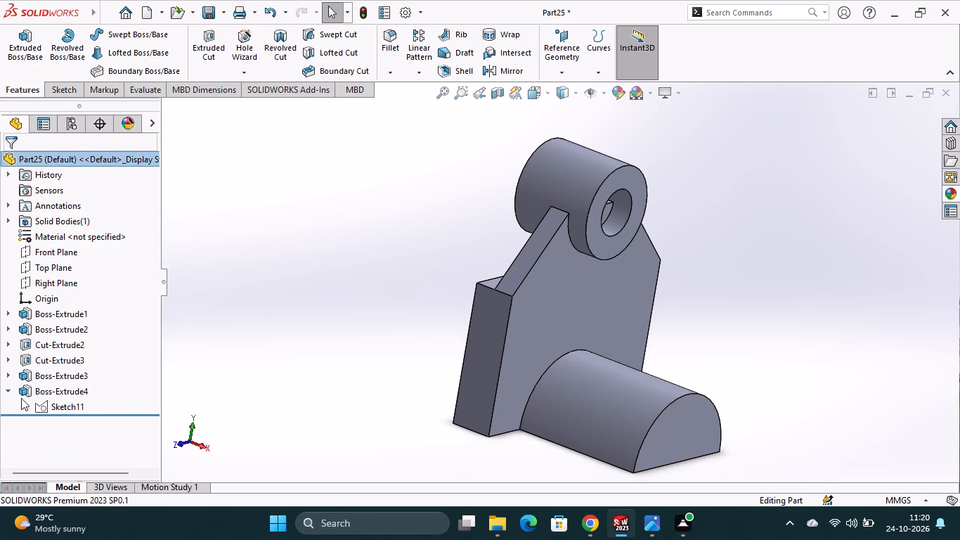
pyautogui.click(51, 406)
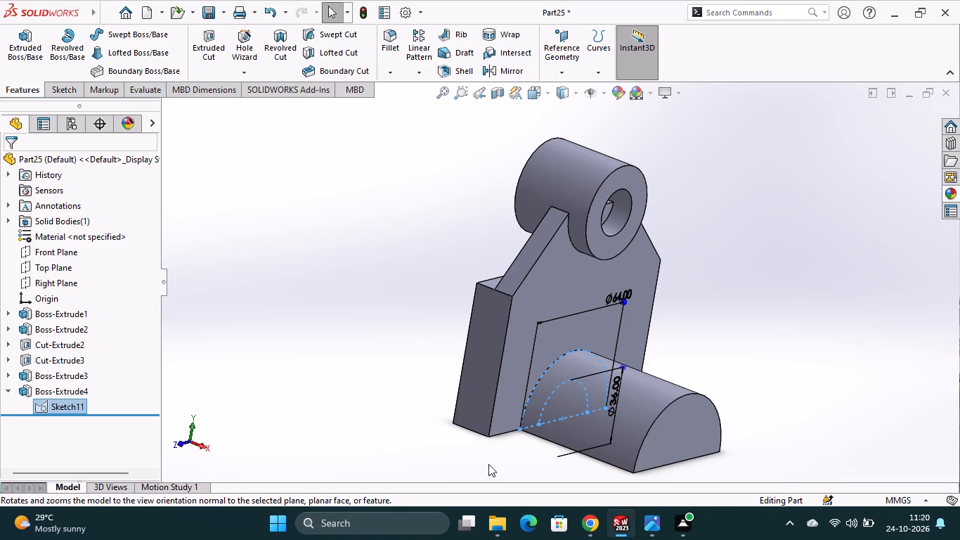
pyautogui.click(550, 394)
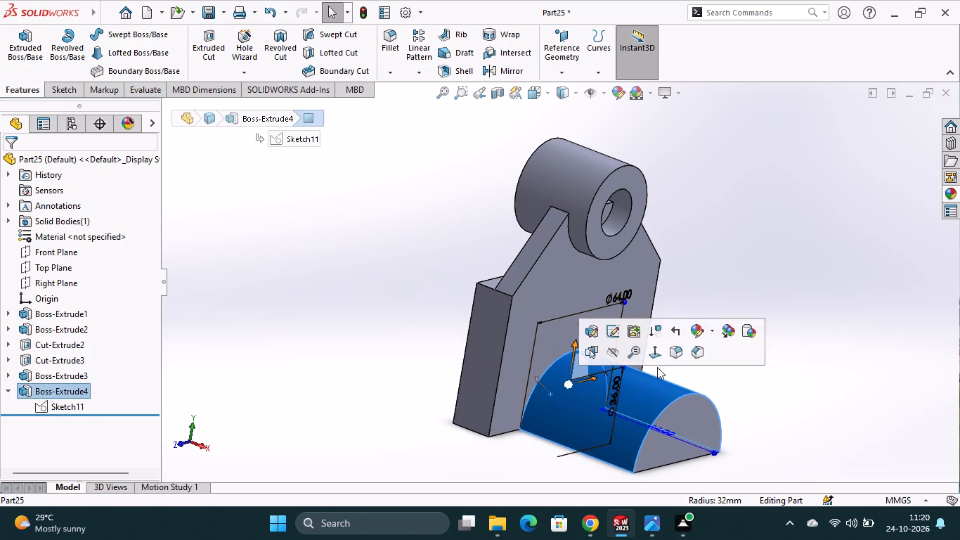
pyautogui.click(588, 333)
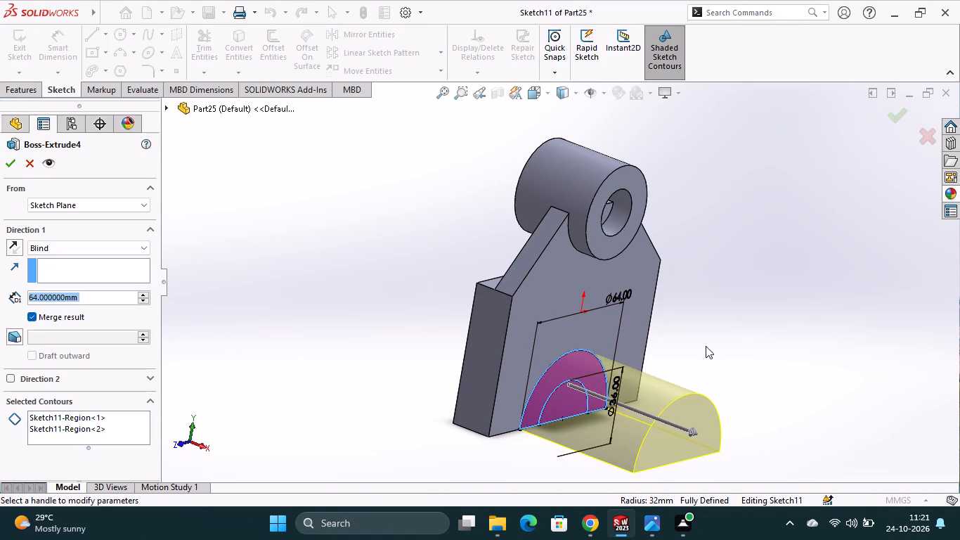
pyautogui.click(13, 164)
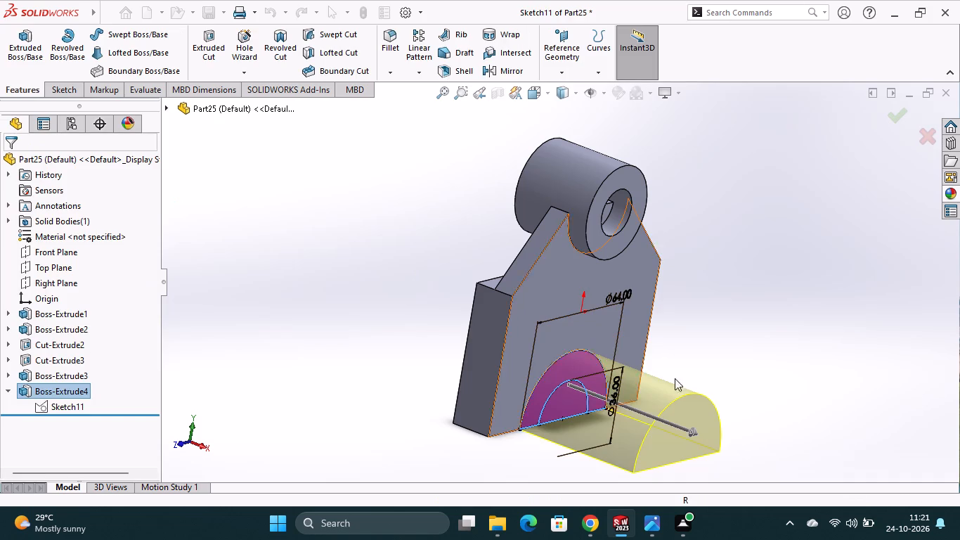
# Start a new sketch on the flat end face of the half-round boss.
pyautogui.click(681, 425)
pyautogui.click(742, 382)
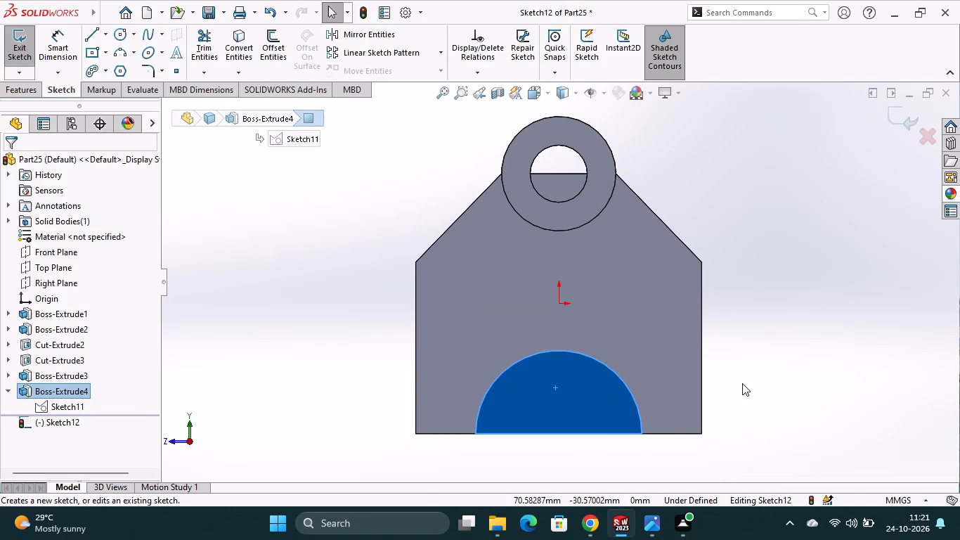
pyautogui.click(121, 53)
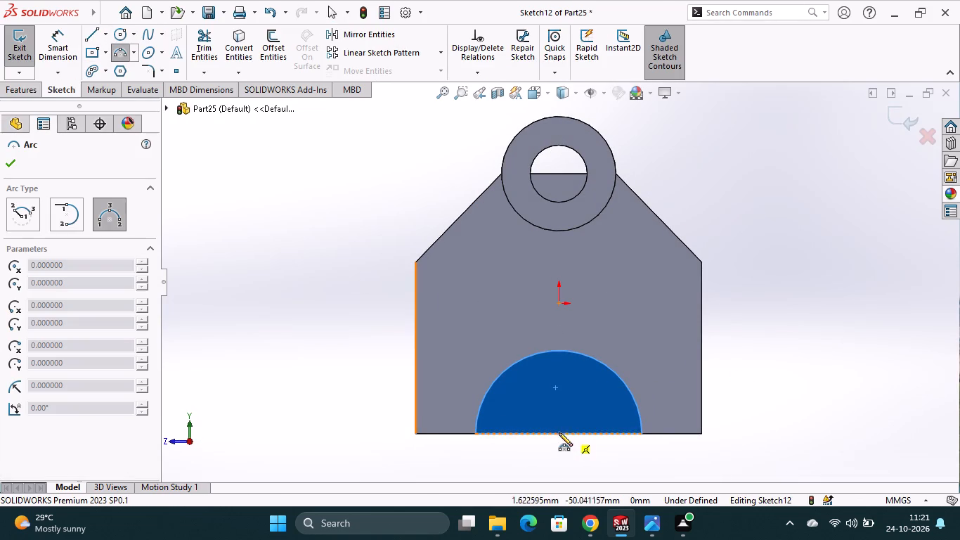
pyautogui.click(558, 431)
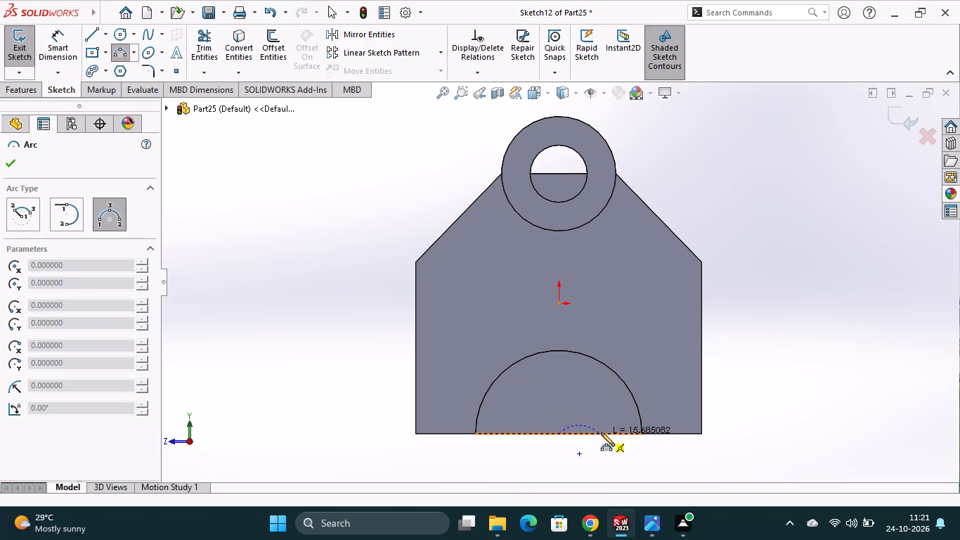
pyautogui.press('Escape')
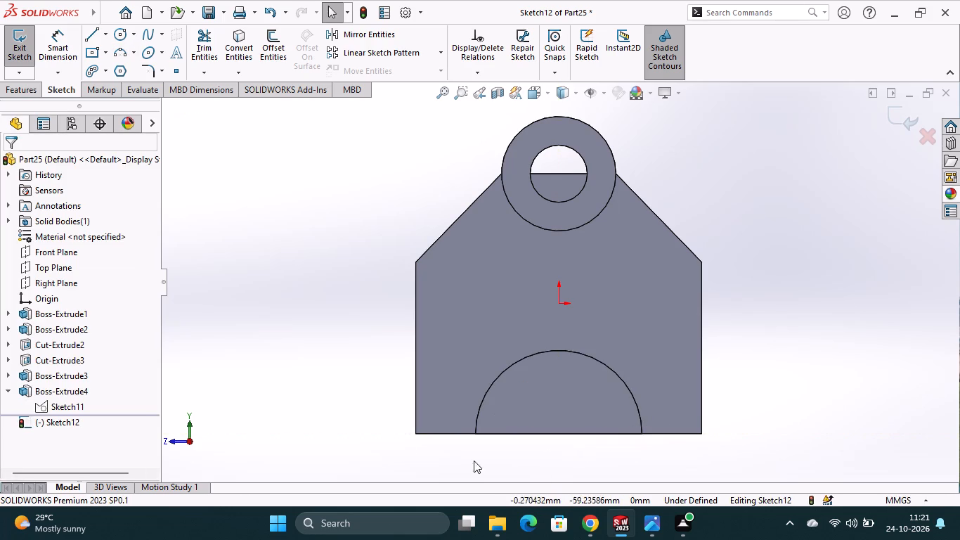
# Sketch a circle of about 16.5 mm radius centred on the midpoint of the half-round face's bottom edge.
pyautogui.click(122, 36)
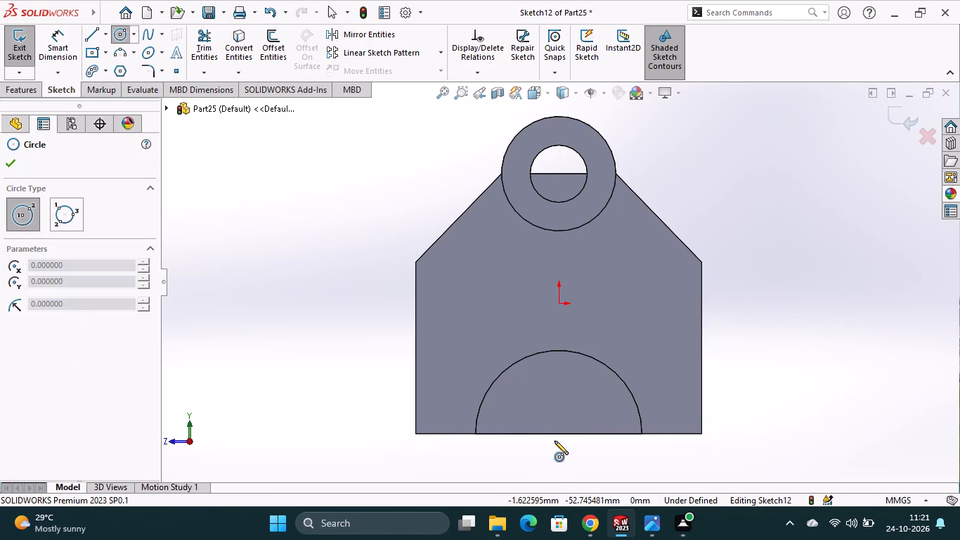
pyautogui.moveTo(558, 432); pyautogui.dragTo(559, 439)
pyautogui.click(588, 483)
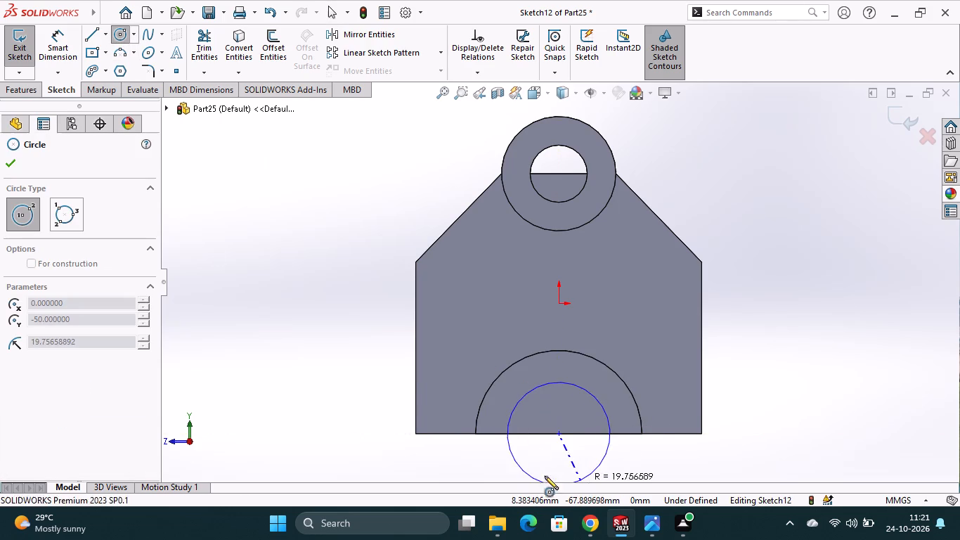
pyautogui.click(566, 476)
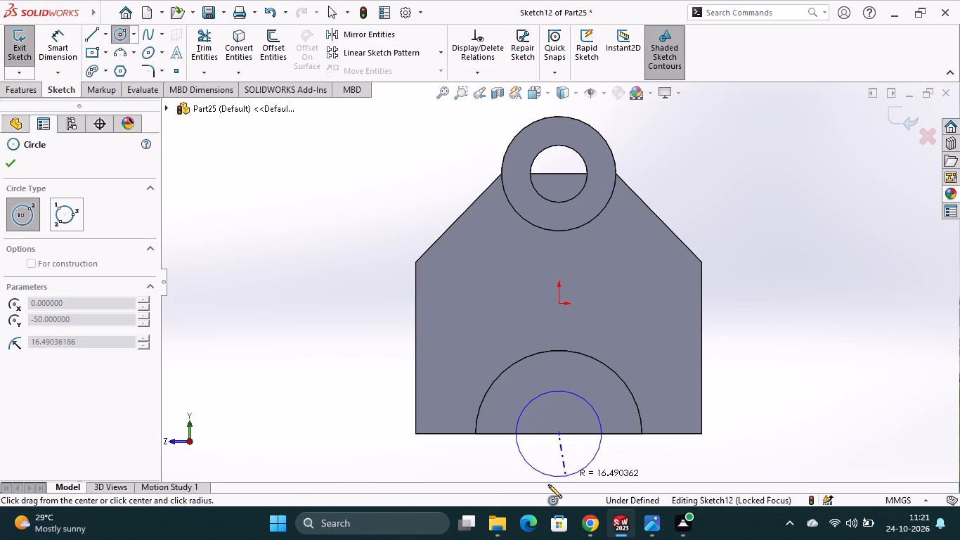
# Dimension the new circle's diameter and set it to 36 mm.
pyautogui.click(63, 44)
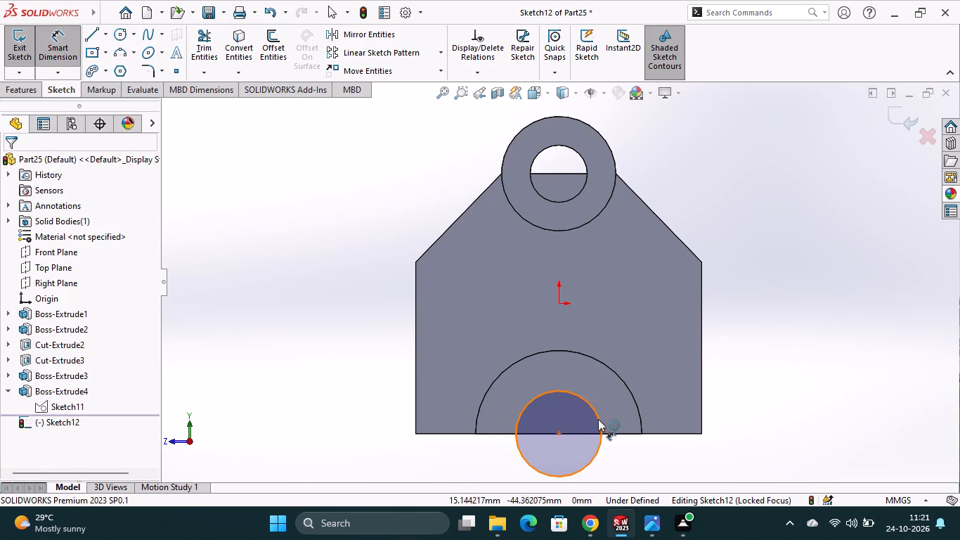
pyautogui.click(598, 418)
pyautogui.click(642, 345)
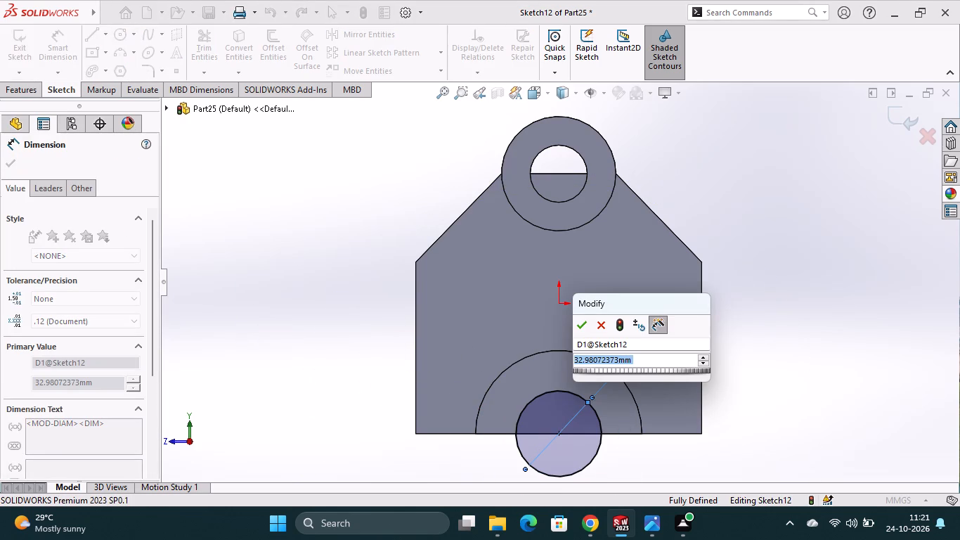
pyautogui.write('18')
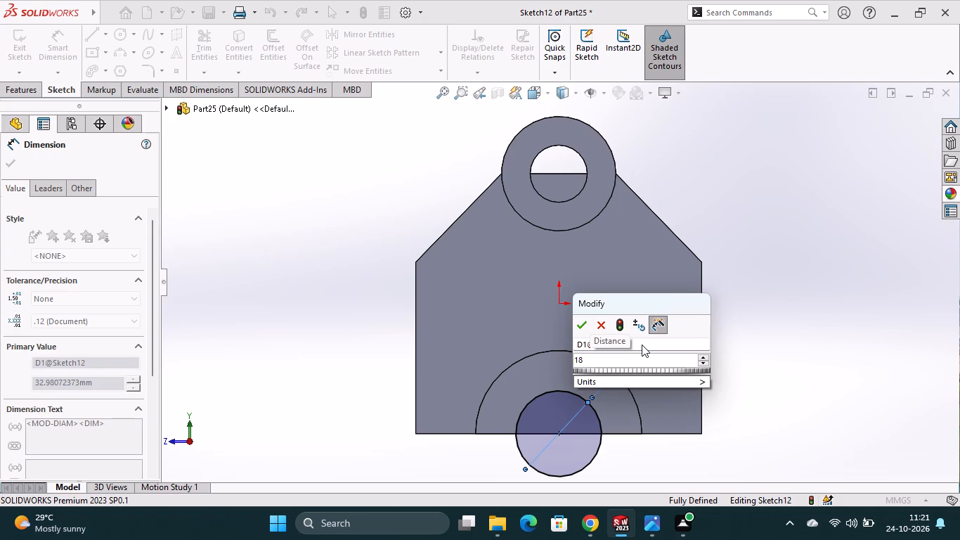
pyautogui.write('+18')
pyautogui.press('Return')
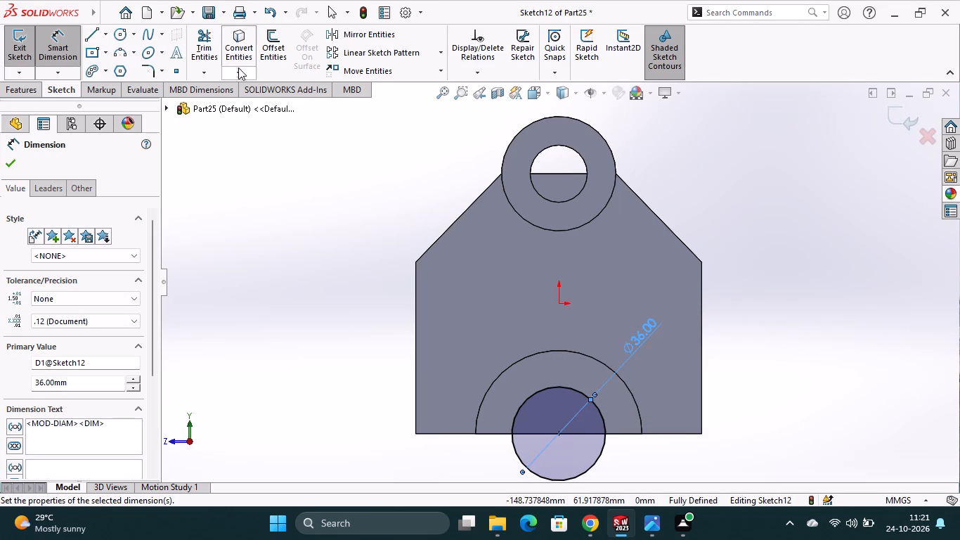
# Convert the half-round face's straight bottom edge into a sketch line across the circle.
pyautogui.click(242, 42)
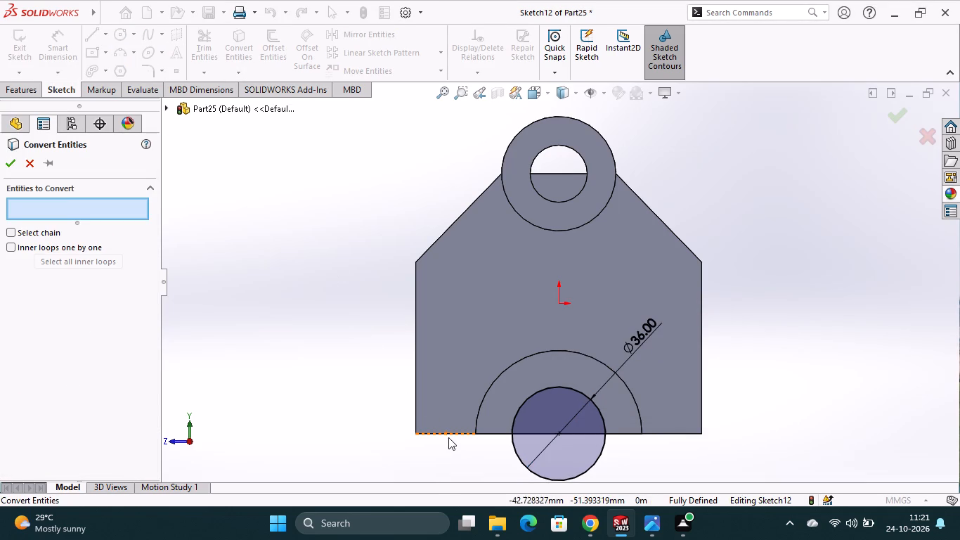
pyautogui.click(448, 437)
pyautogui.click(495, 432)
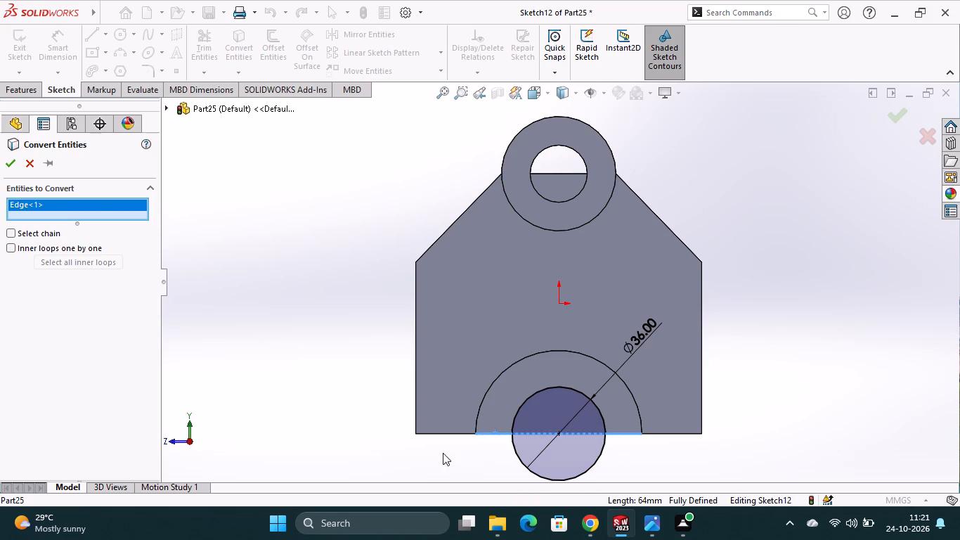
pyautogui.click(12, 161)
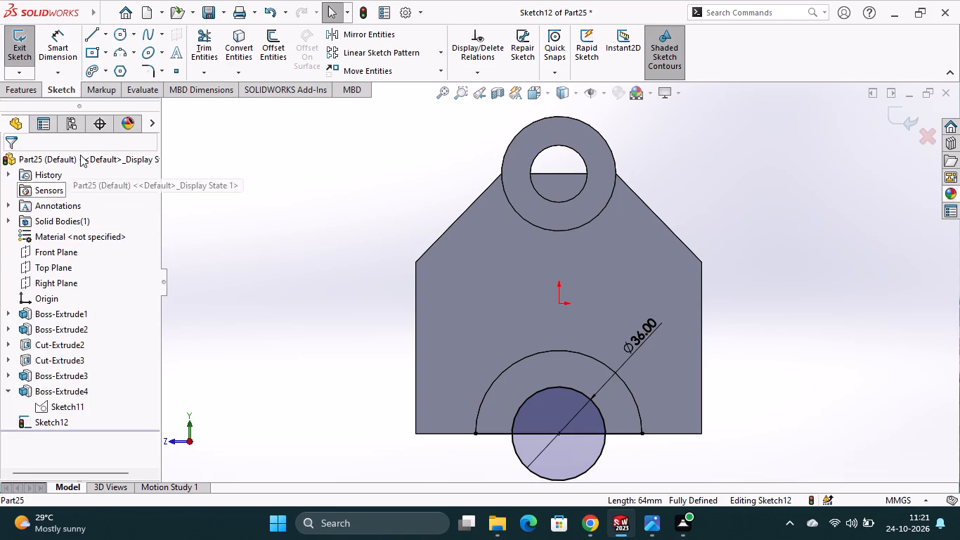
# Trim away the circle's lower half and both ends of the converted line outside the circle.
pyautogui.click(204, 46)
pyautogui.click(500, 435)
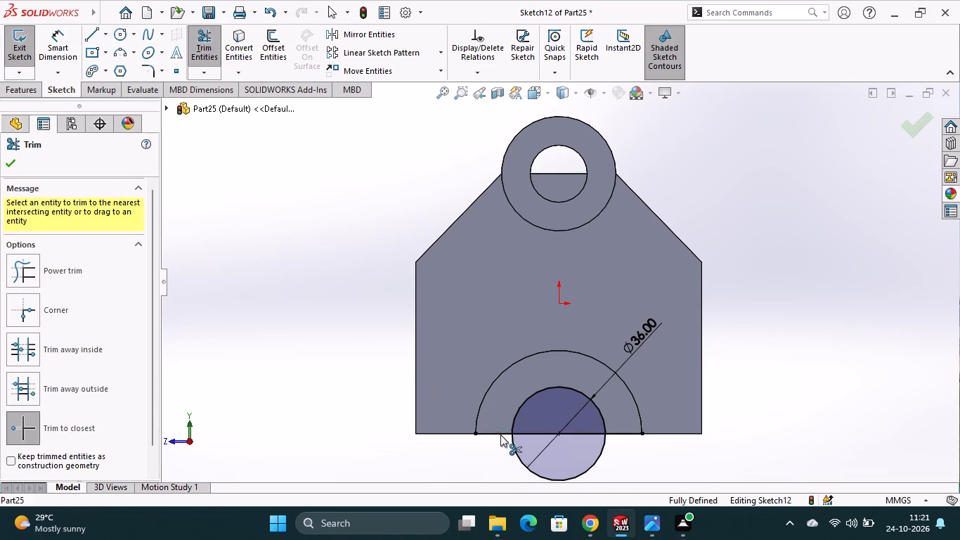
pyautogui.click(547, 480)
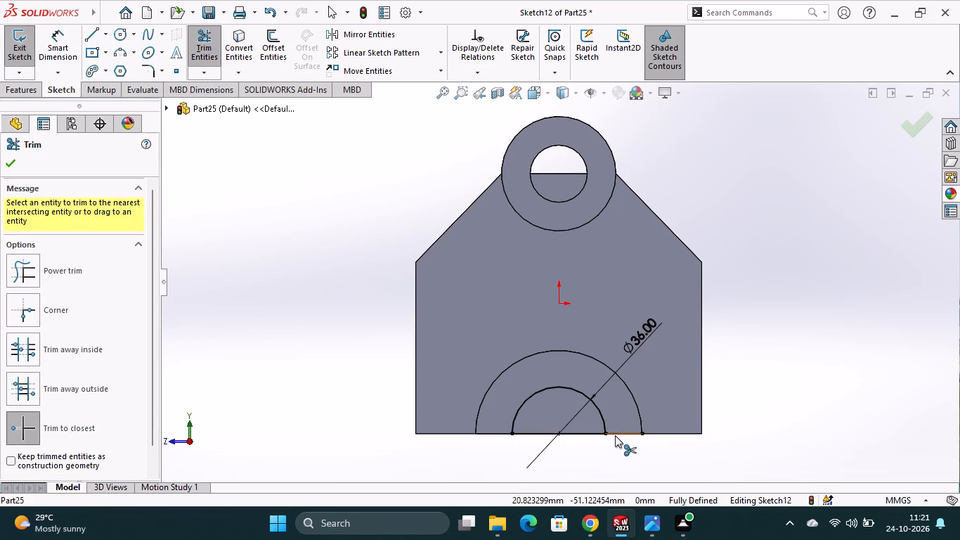
pyautogui.click(618, 432)
pyautogui.click(14, 165)
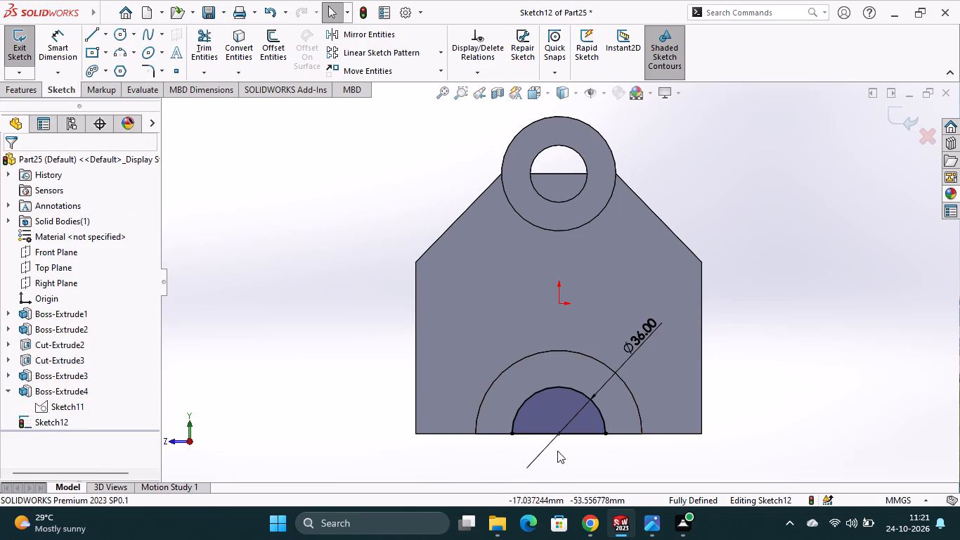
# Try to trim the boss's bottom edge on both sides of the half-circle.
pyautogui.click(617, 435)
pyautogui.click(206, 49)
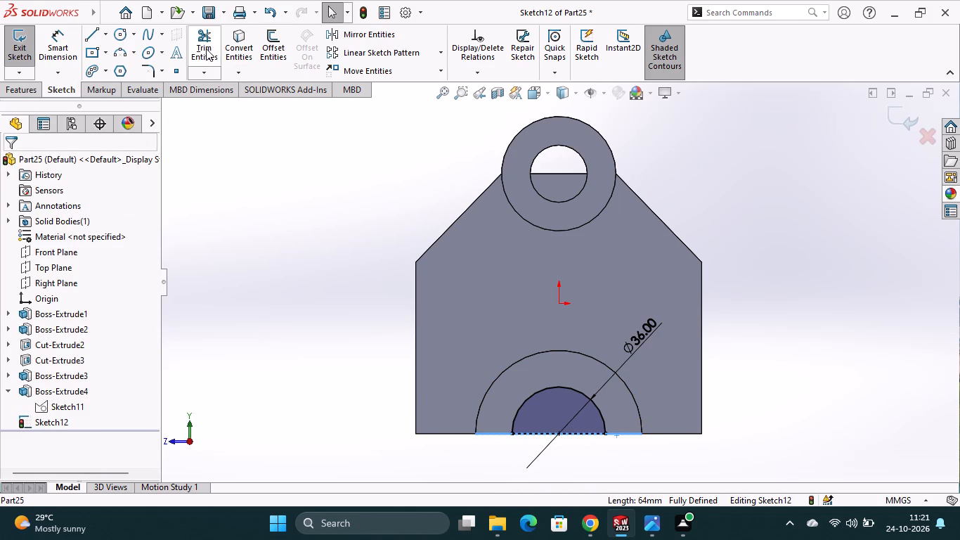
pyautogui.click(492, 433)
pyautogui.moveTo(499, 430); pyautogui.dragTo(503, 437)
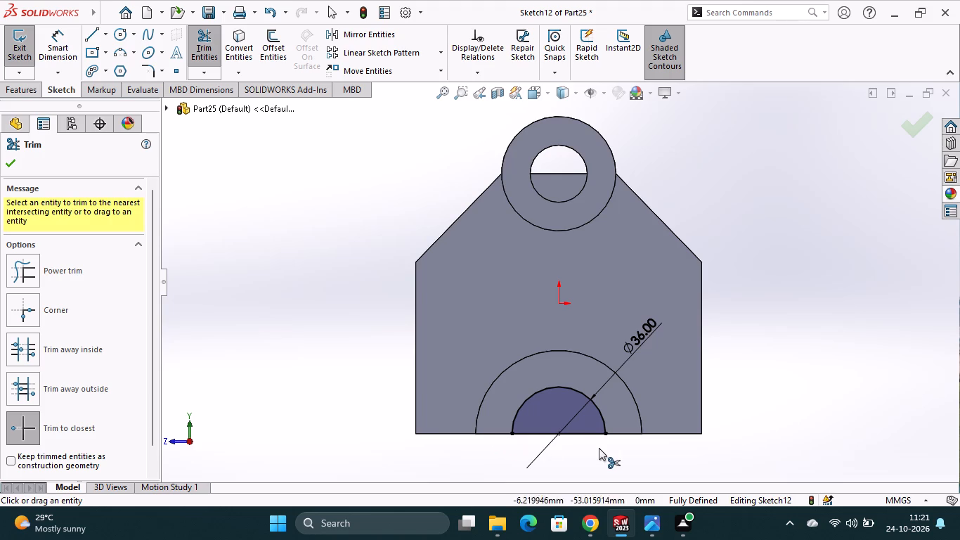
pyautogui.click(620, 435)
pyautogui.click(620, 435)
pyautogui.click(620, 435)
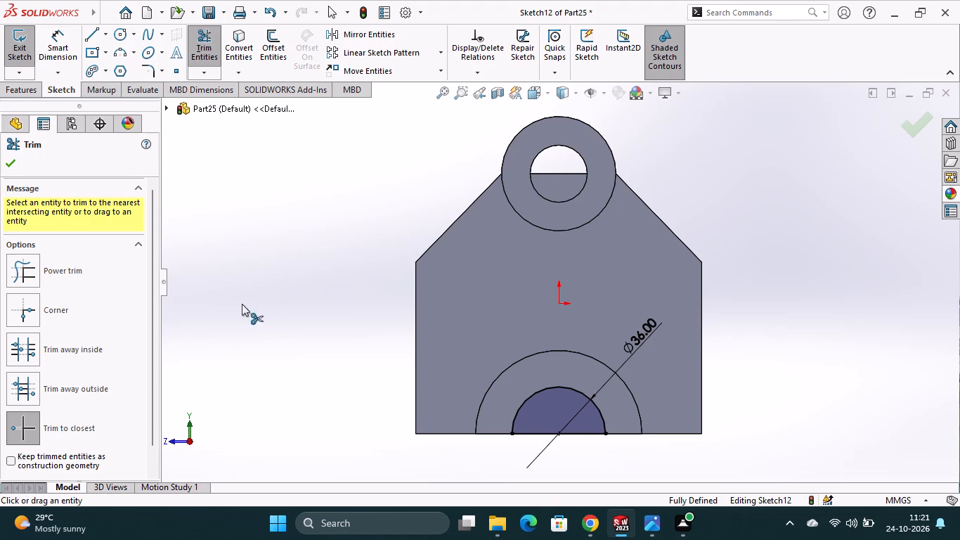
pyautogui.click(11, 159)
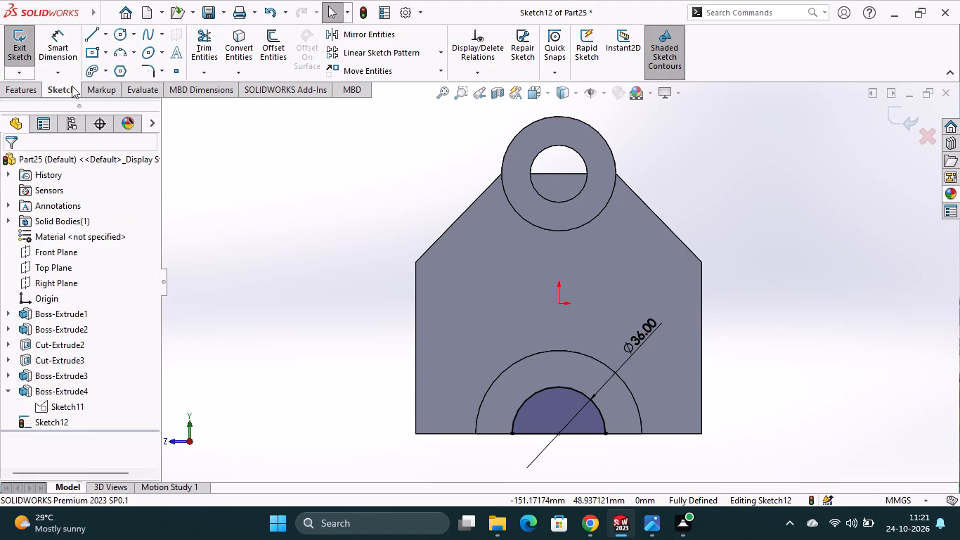
# Cut the 36 mm half-circle profile 64 mm deep along the half-round boss with an Extruded Cut.
pyautogui.click(25, 92)
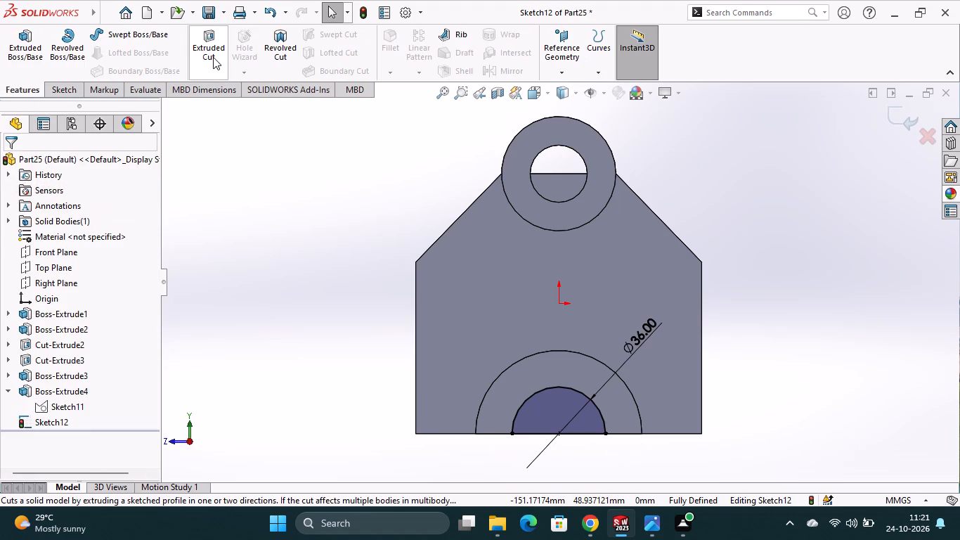
pyautogui.click(213, 57)
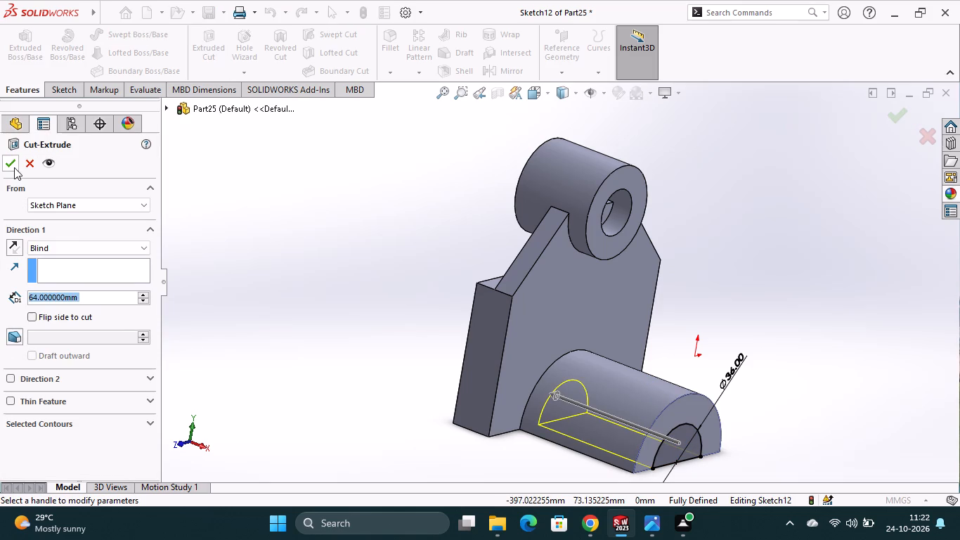
pyautogui.click(14, 166)
pyautogui.click(363, 274)
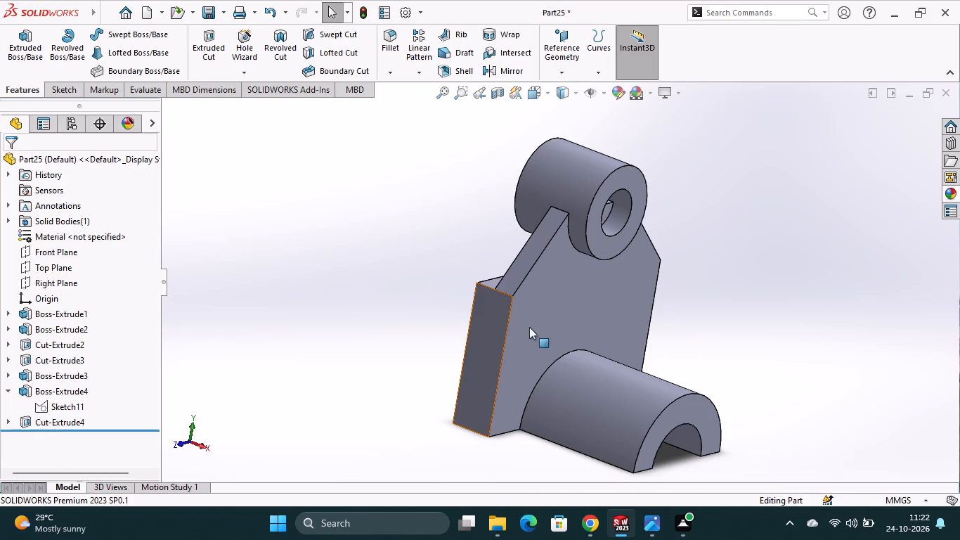
# Start a sketch on the part's flat bottom face and draw a vertical centerline about 72 mm long from the midpoint of the boss's lower edge.
pyautogui.moveTo(773, 377); pyautogui.dragTo(720, 352, button='middle')
pyautogui.moveTo(716, 378); pyautogui.dragTo(713, 228, button='middle')
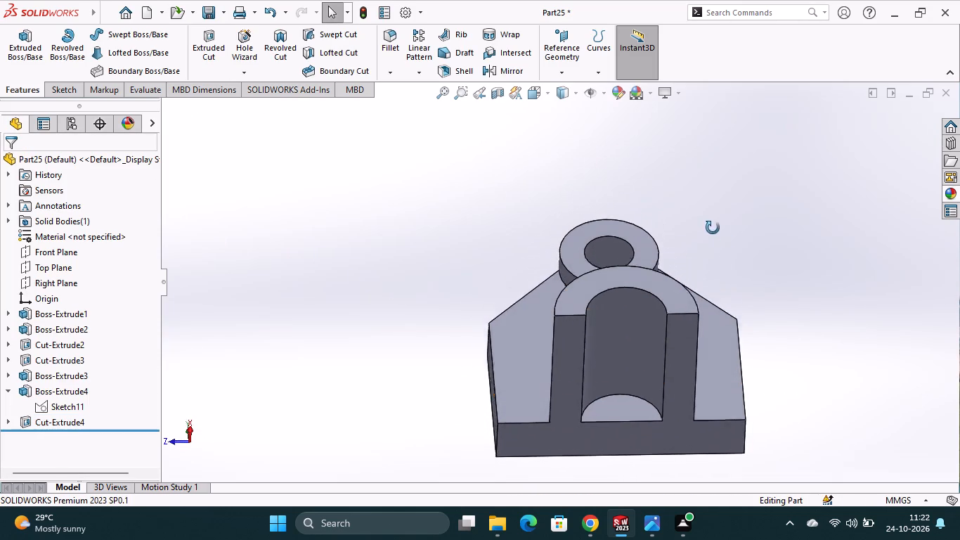
pyautogui.moveTo(713, 228); pyautogui.dragTo(713, 226, button='middle')
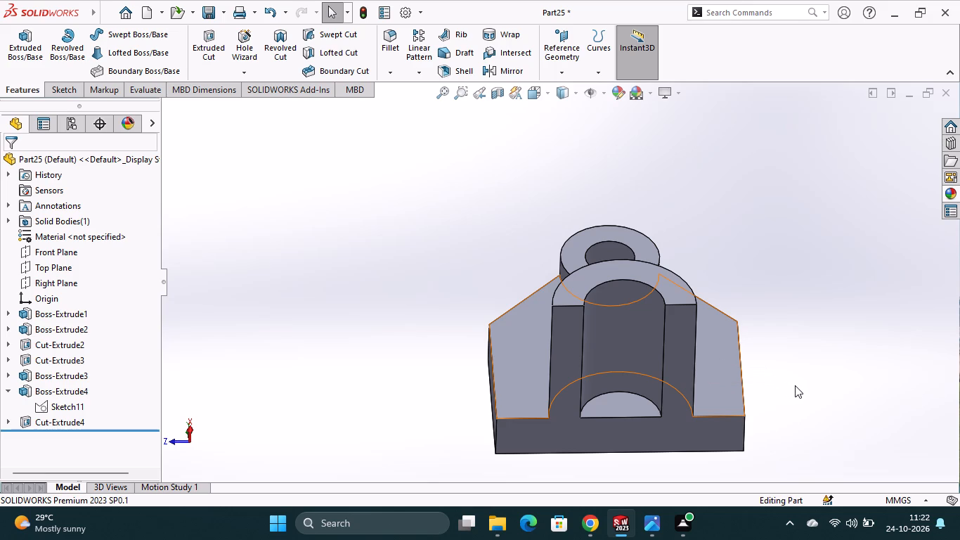
pyautogui.click(668, 362)
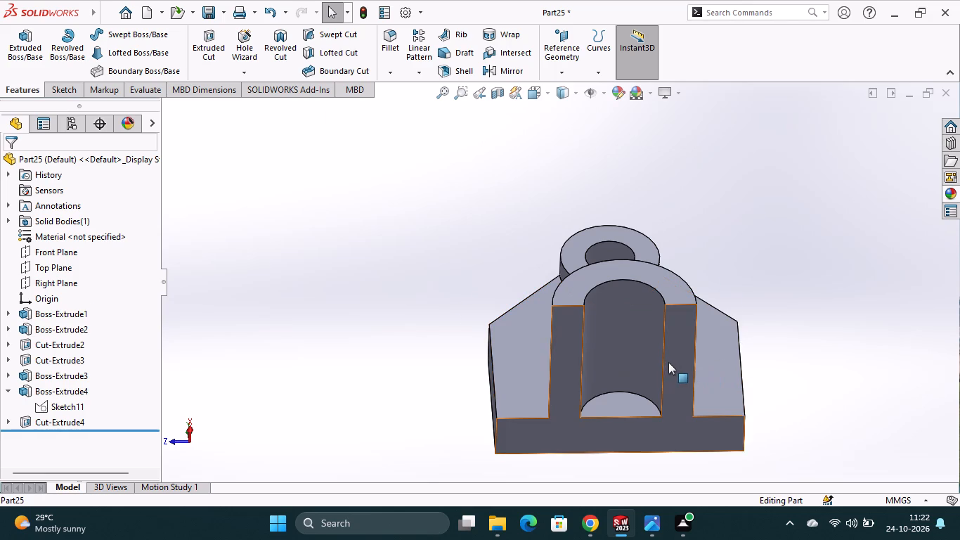
pyautogui.click(732, 324)
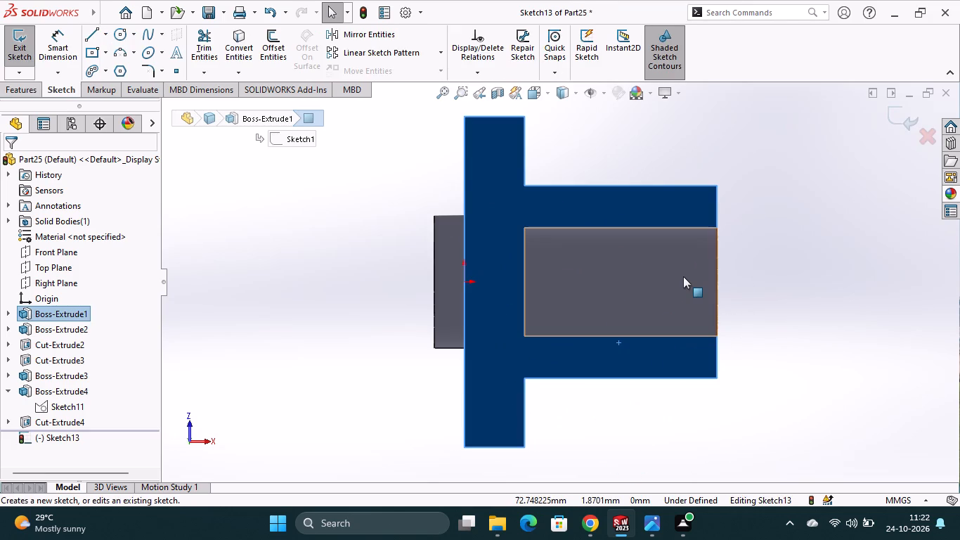
pyautogui.click(105, 34)
pyautogui.click(123, 69)
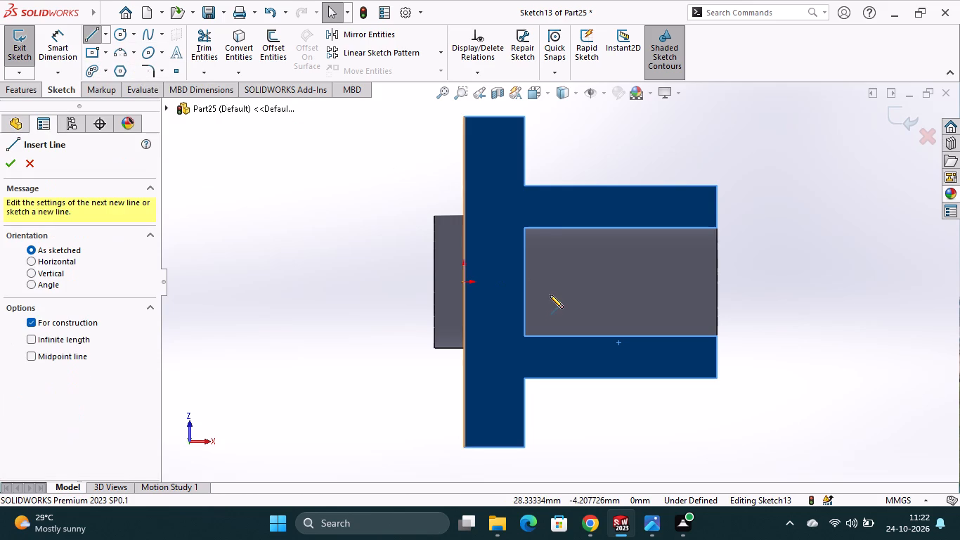
pyautogui.click(621, 377)
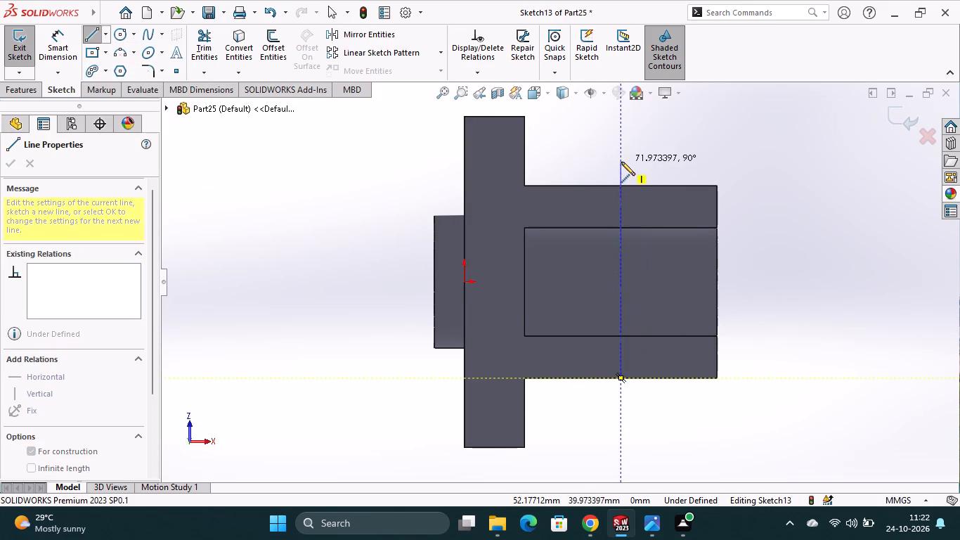
pyautogui.click(621, 162)
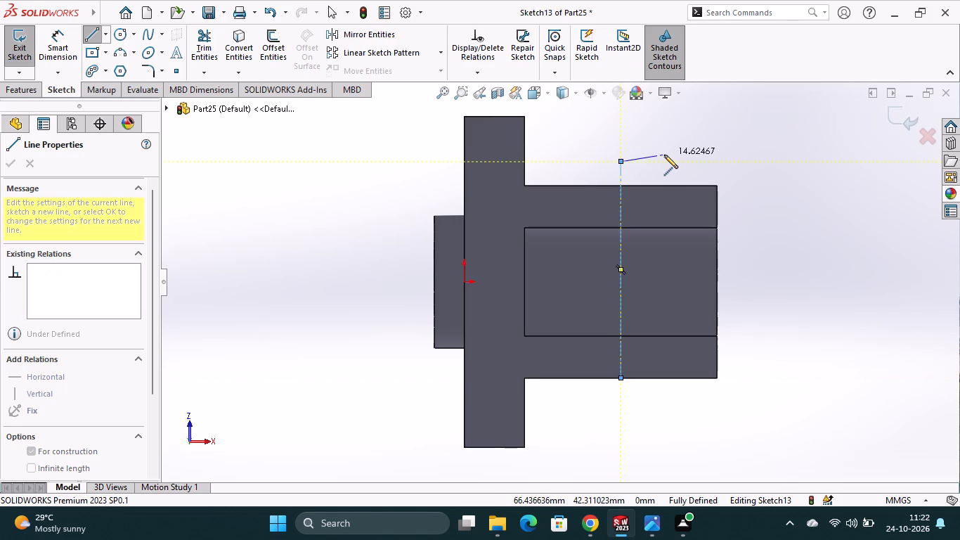
pyautogui.press('Escape')
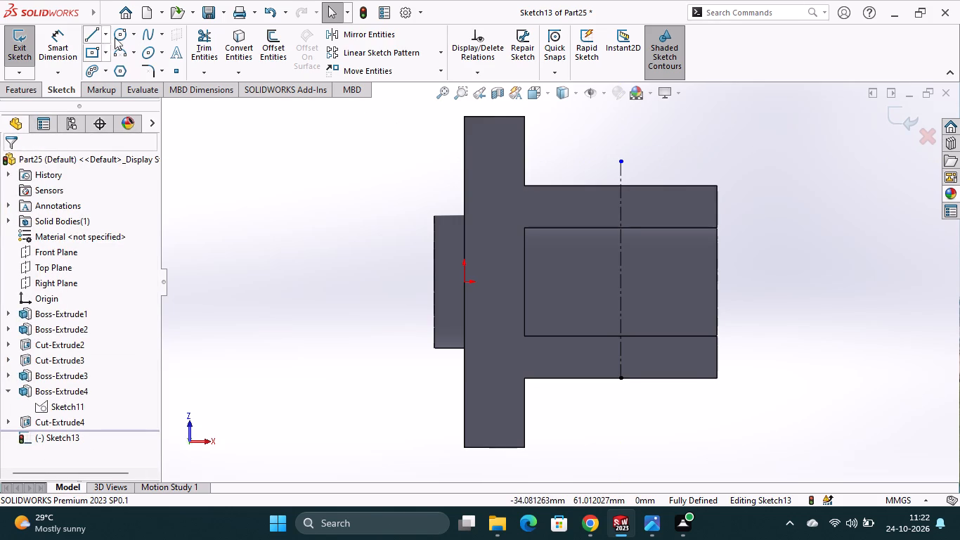
# Draw a 64 mm vertical centerline where the boss meets the plate, joining the boss's upper and lower corners.
pyautogui.click(105, 37)
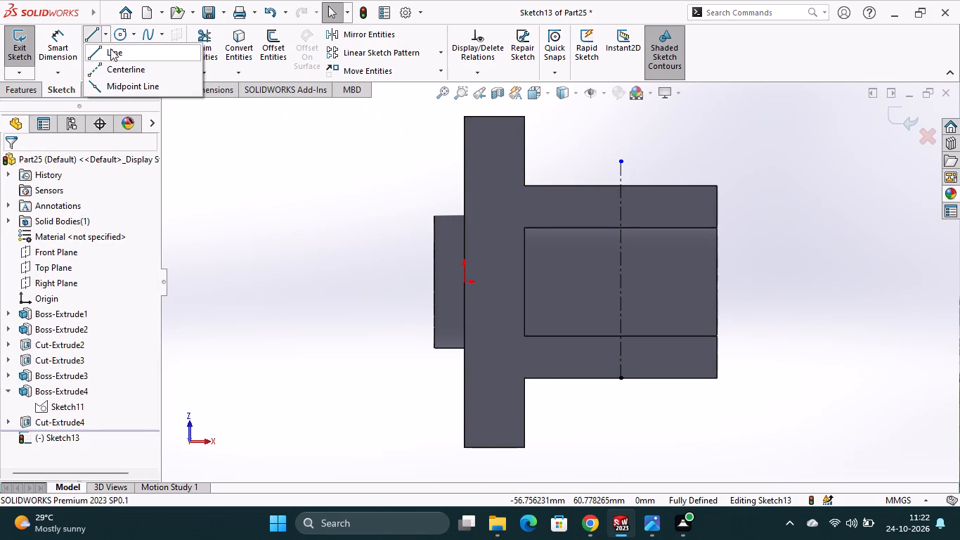
pyautogui.click(115, 67)
pyautogui.click(524, 184)
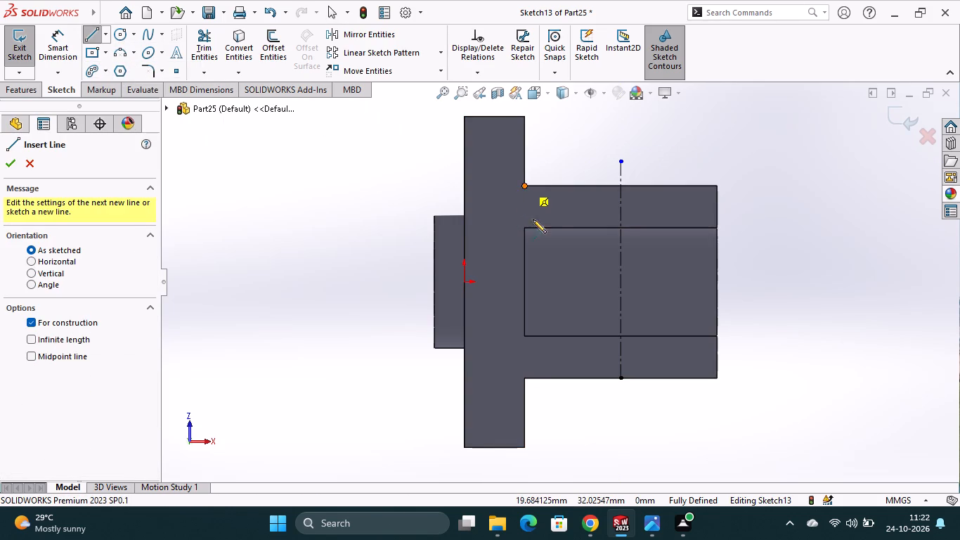
pyautogui.click(523, 378)
pyautogui.press('Escape')
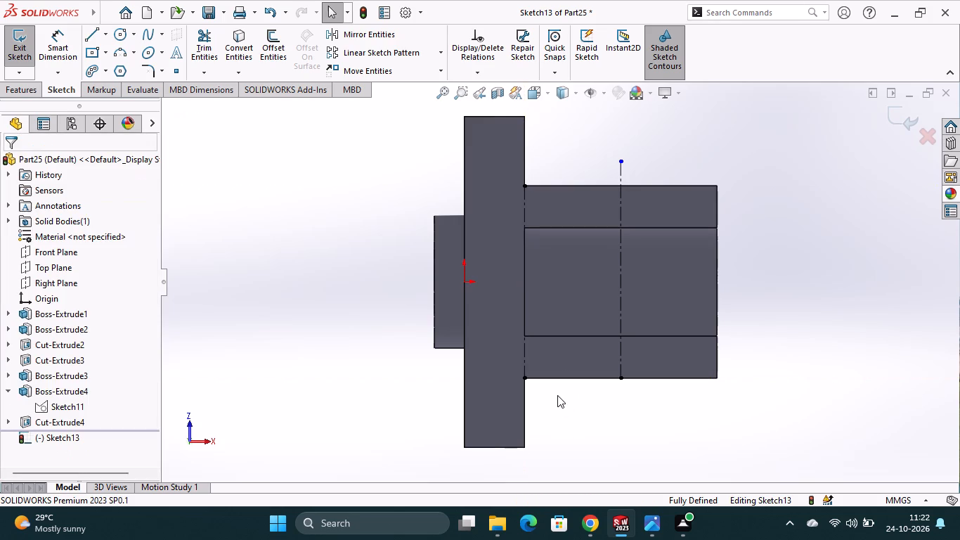
# Check the spacing between the two vertical centerlines with a trial Smart Dimension.
pyautogui.click(56, 51)
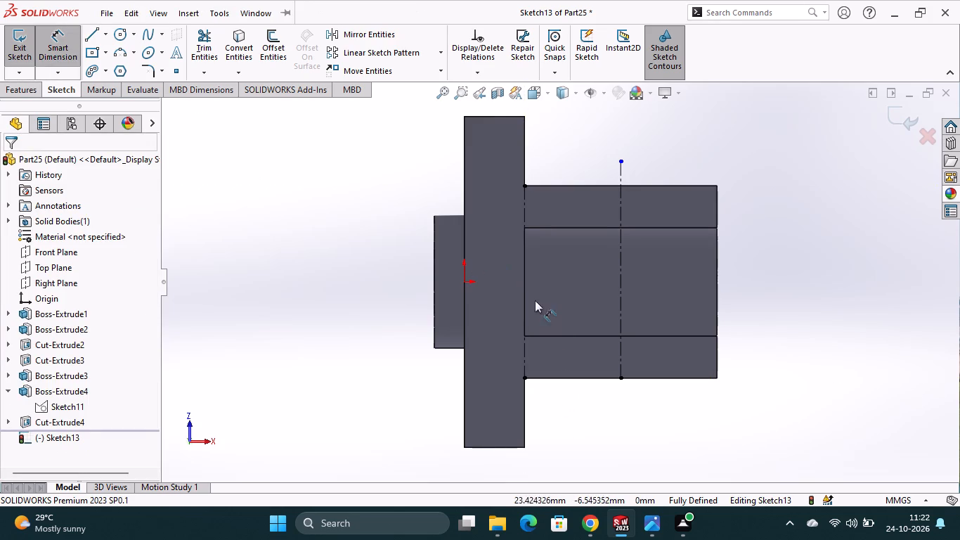
pyautogui.click(521, 302)
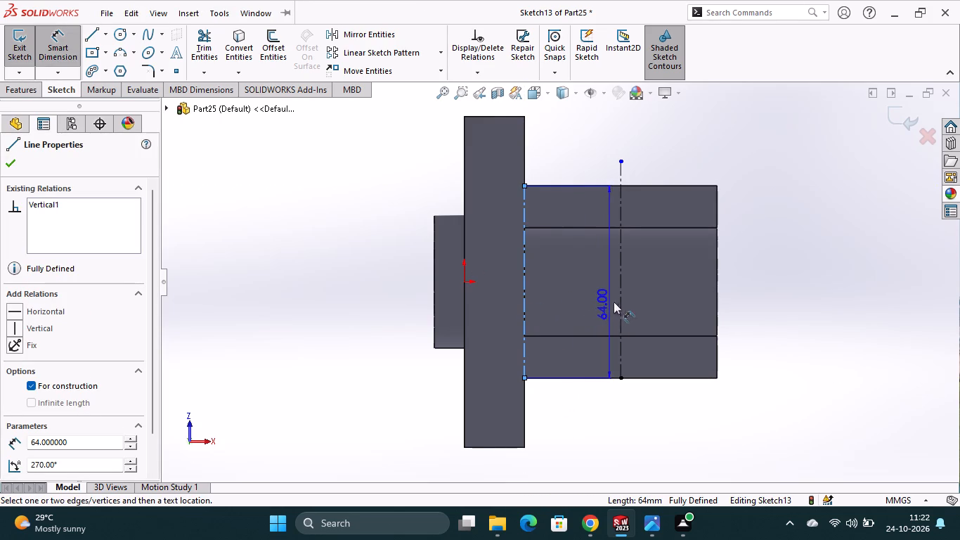
pyautogui.click(621, 296)
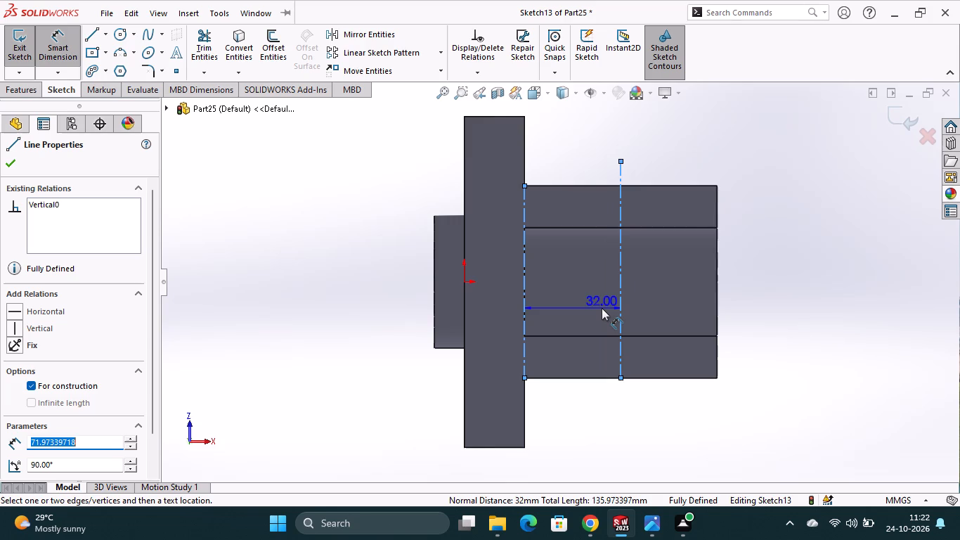
pyautogui.press('Escape')
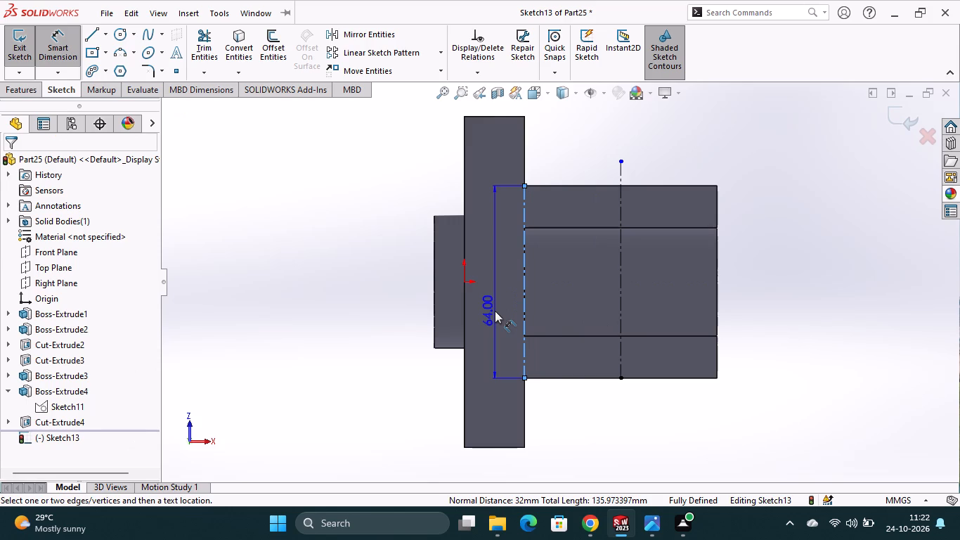
pyautogui.press('Escape')
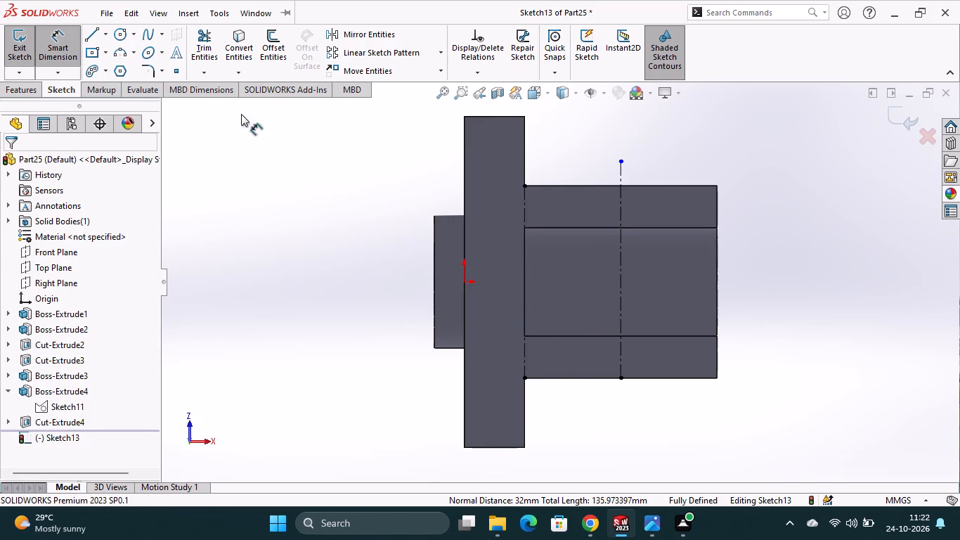
# Draw a horizontal centerline about 116 mm long from the origin through the middle of the boss and past its free end.
pyautogui.click(108, 36)
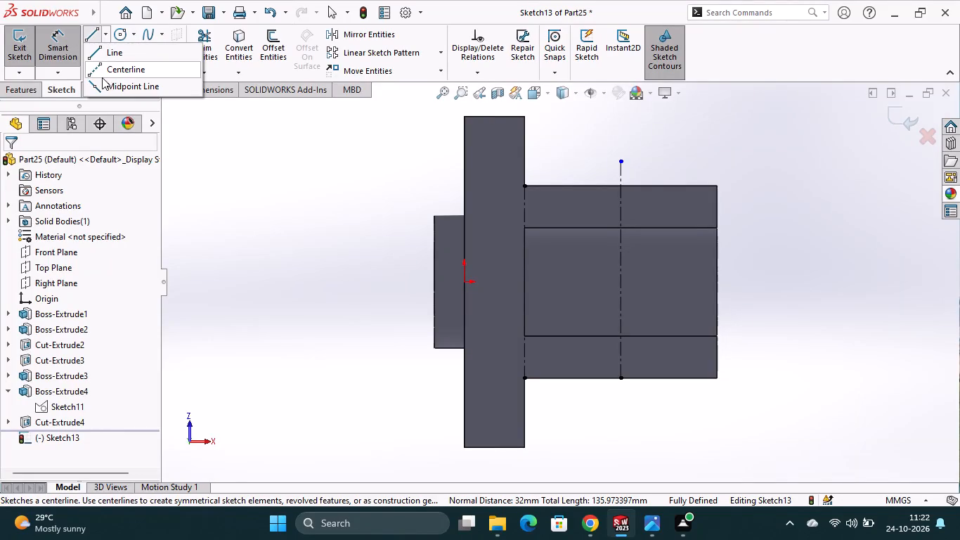
pyautogui.click(123, 64)
pyautogui.click(464, 283)
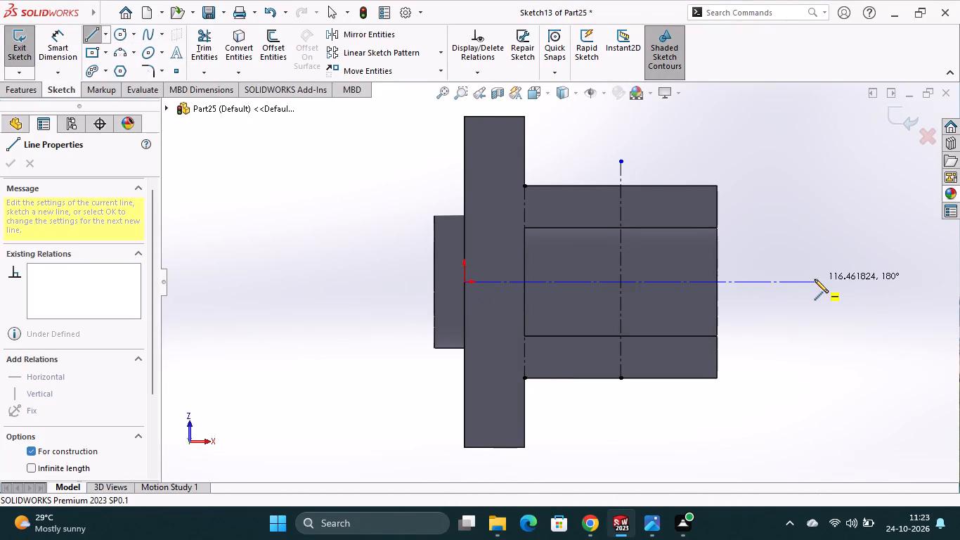
pyautogui.click(815, 279)
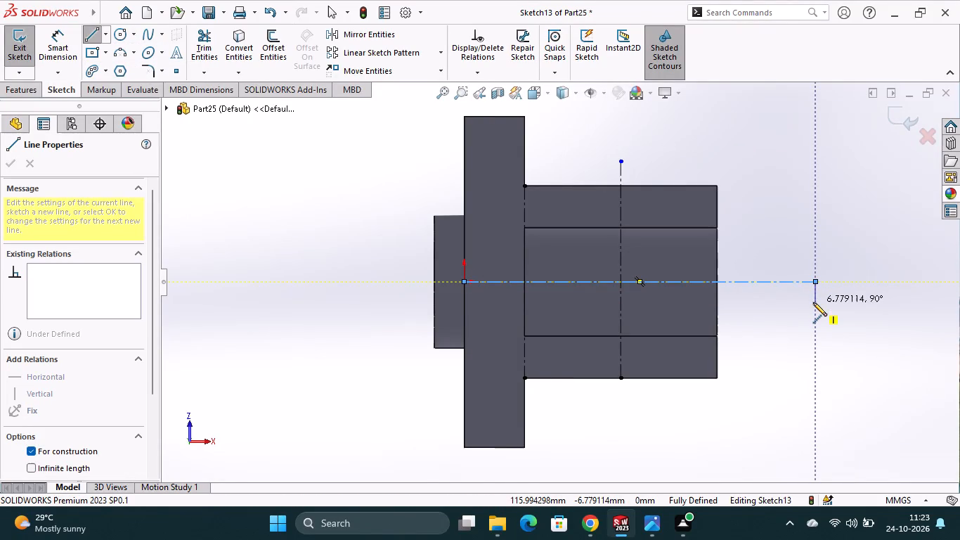
pyautogui.press('Escape')
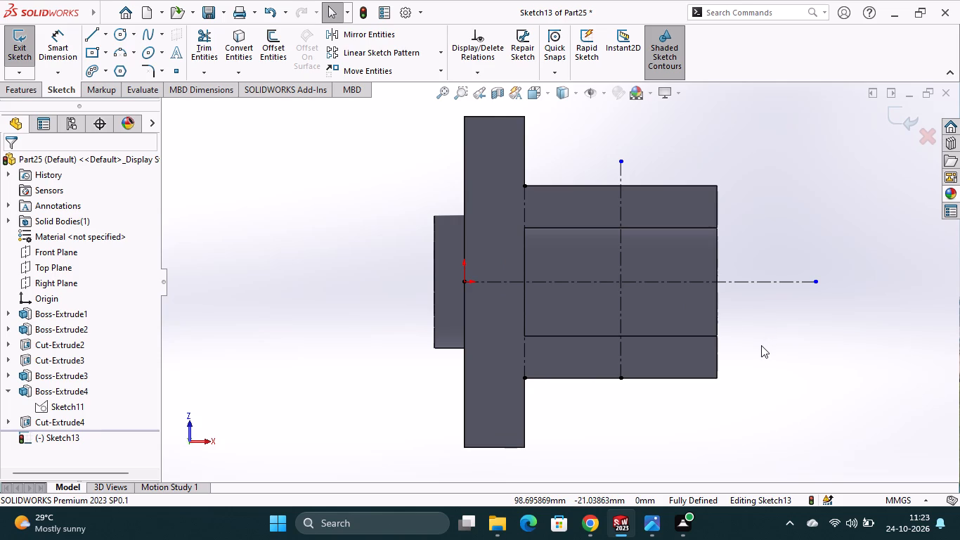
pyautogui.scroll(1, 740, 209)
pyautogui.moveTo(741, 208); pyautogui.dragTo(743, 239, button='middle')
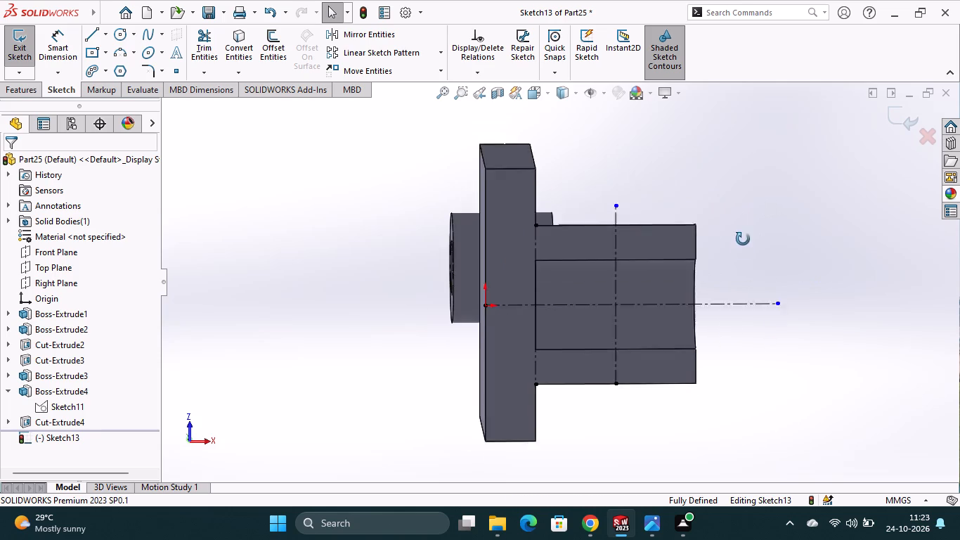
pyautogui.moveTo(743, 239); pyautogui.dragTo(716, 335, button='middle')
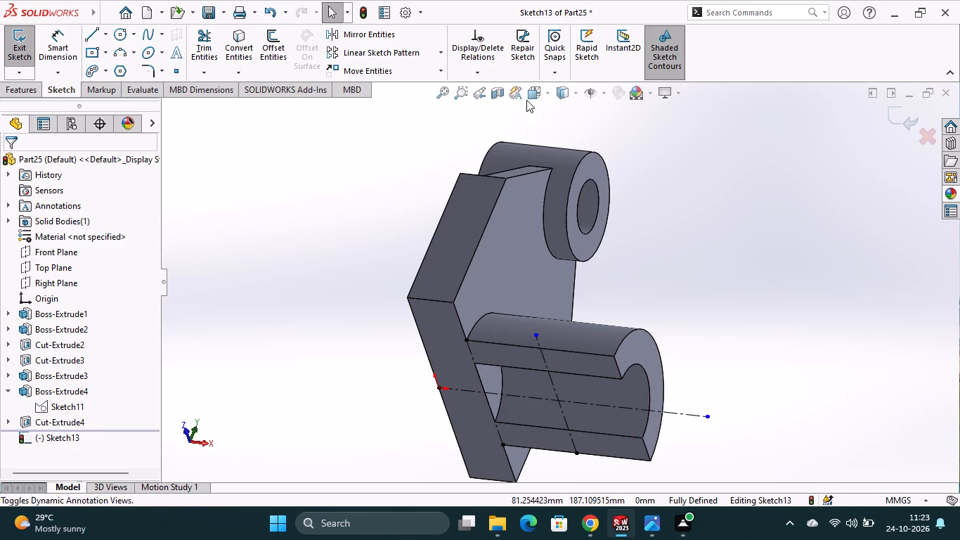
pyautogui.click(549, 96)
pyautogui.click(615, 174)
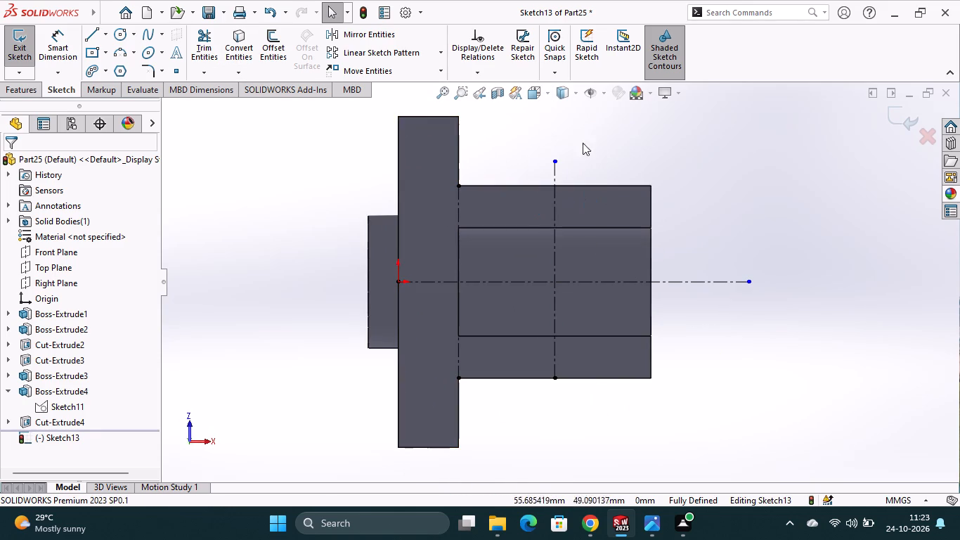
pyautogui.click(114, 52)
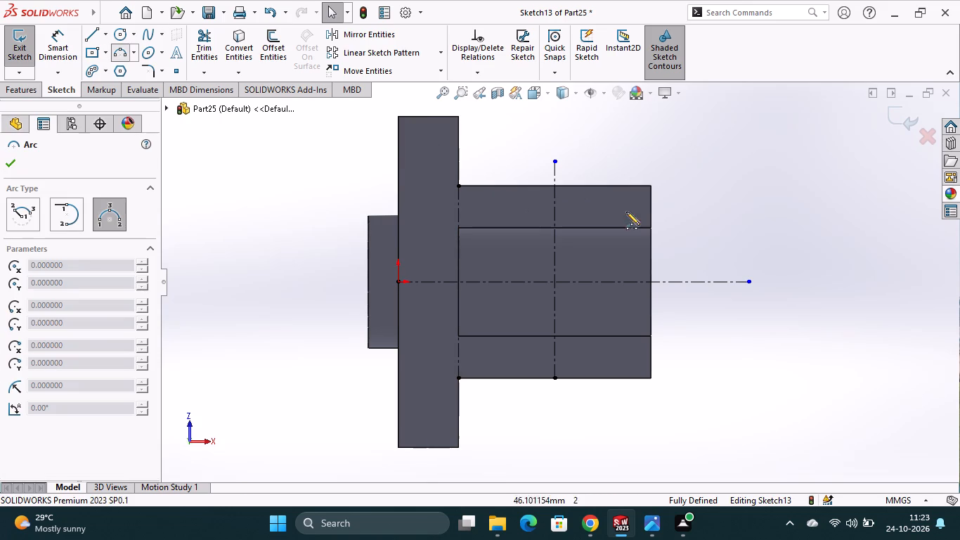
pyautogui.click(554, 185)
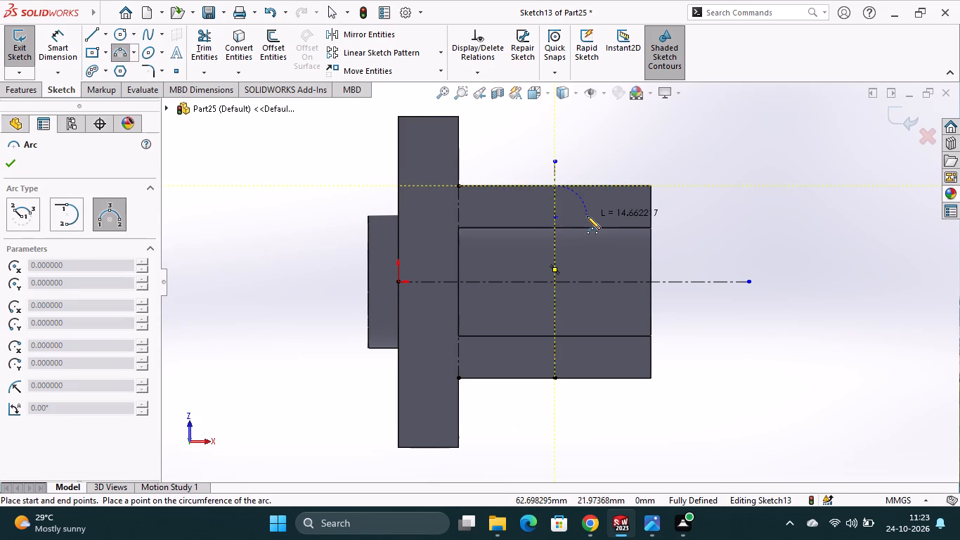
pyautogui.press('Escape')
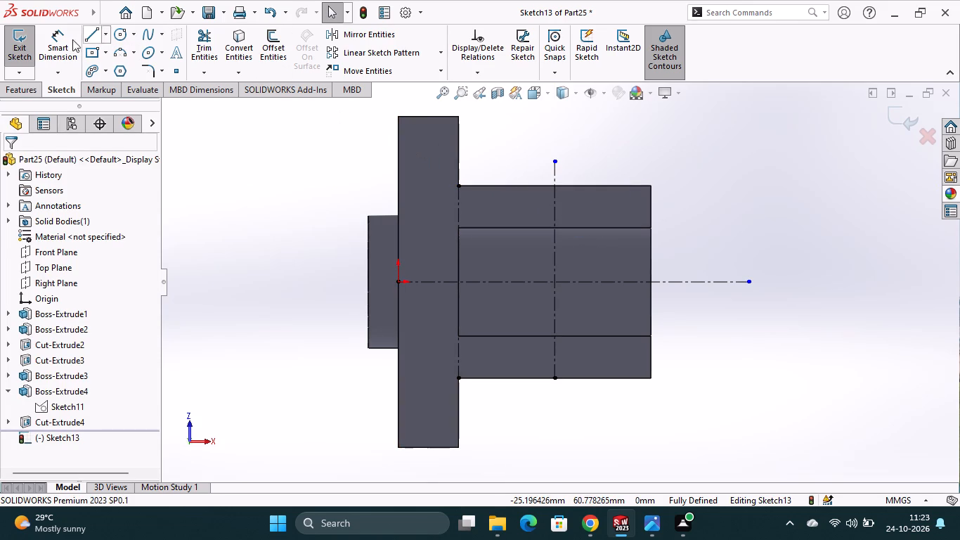
# Sketch a circle centred where the middle vertical centerline crosses the boss's upper edge.
pyautogui.click(119, 36)
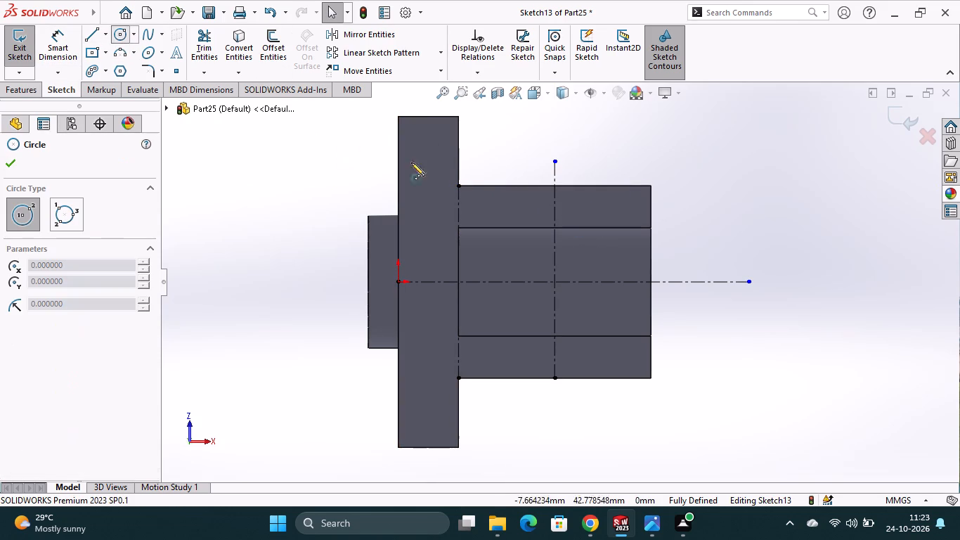
pyautogui.click(554, 186)
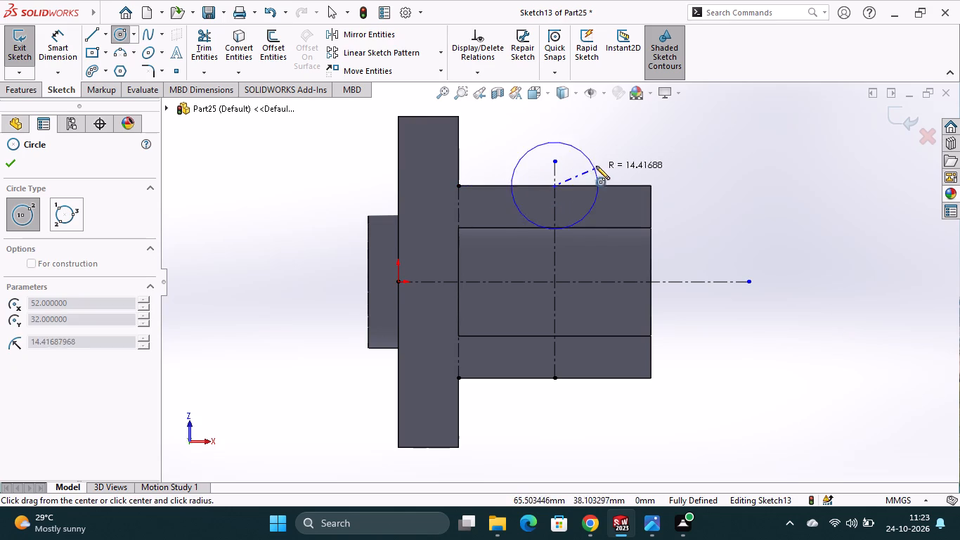
pyautogui.click(607, 141)
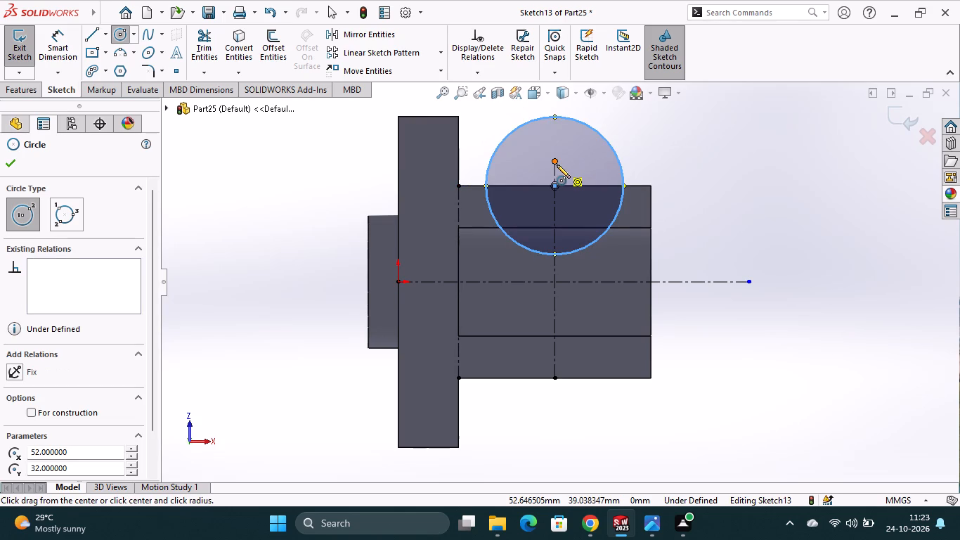
pyautogui.press('Escape')
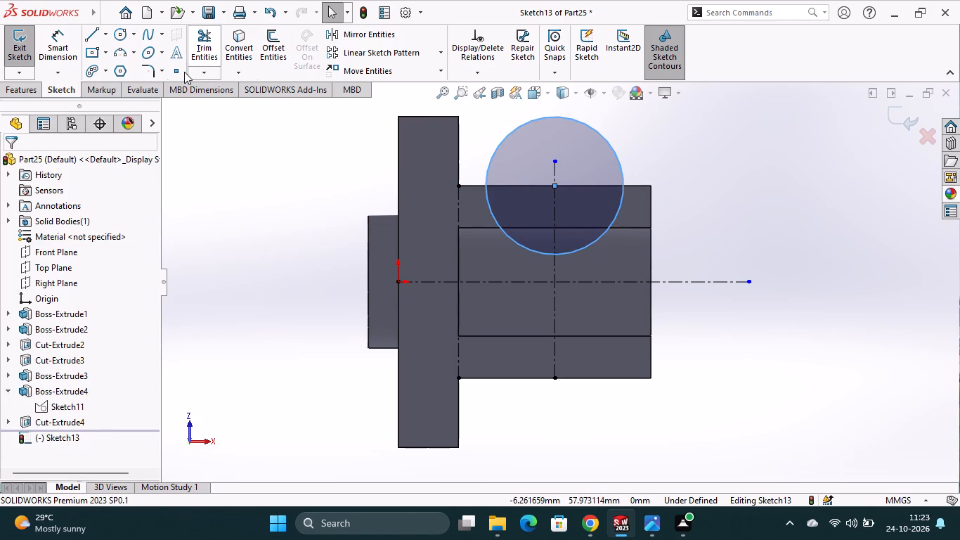
# Sketch a circle about 49 mm in diameter centred where the middle vertical centerline meets the boss's lower edge.
pyautogui.click(119, 32)
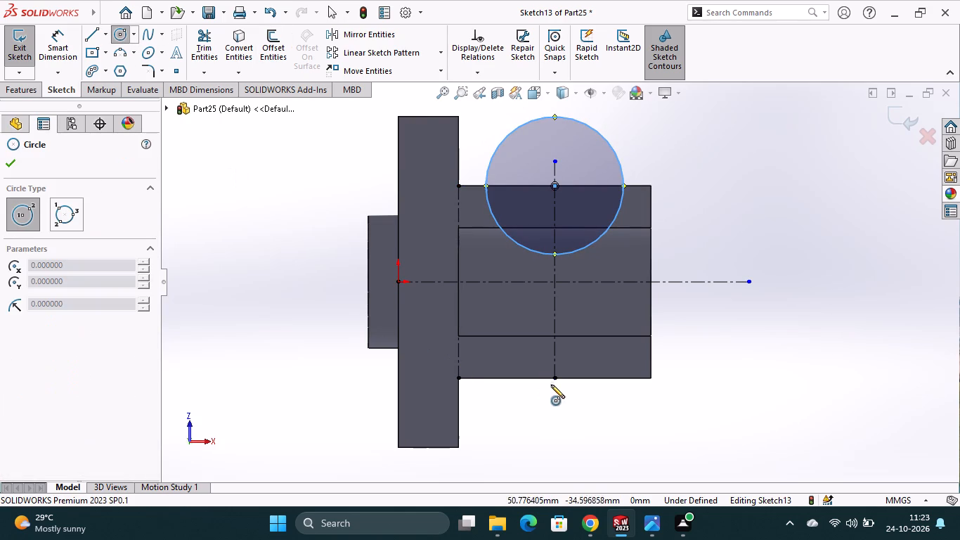
pyautogui.click(555, 379)
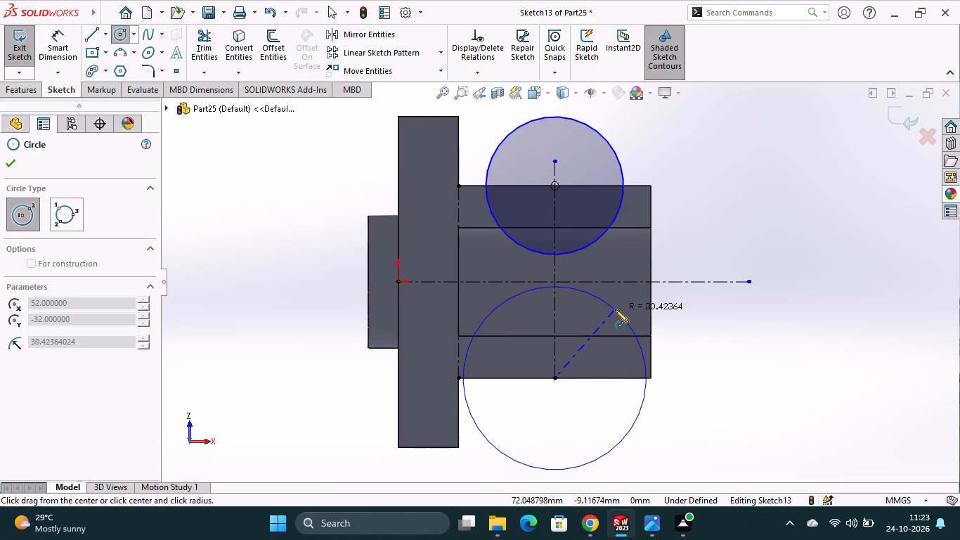
pyautogui.click(604, 324)
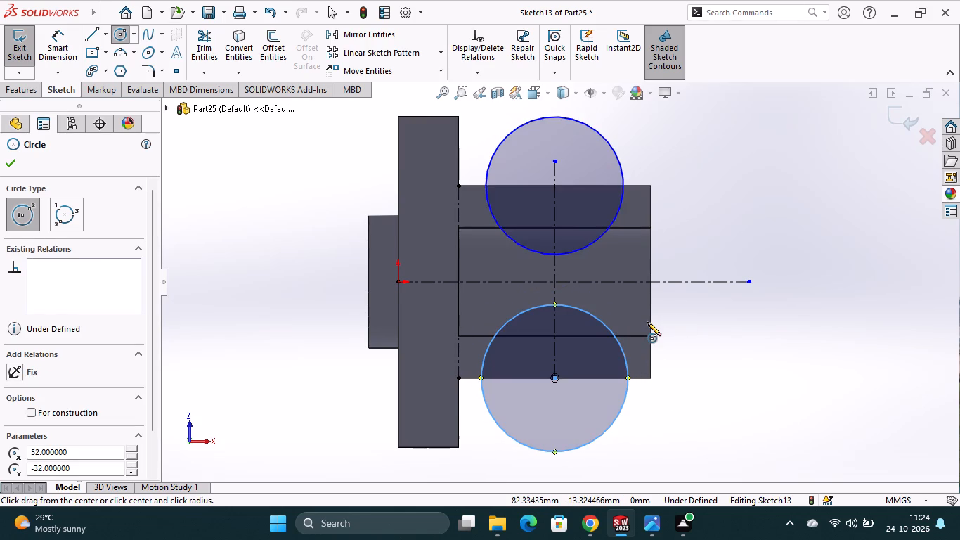
pyautogui.press('Escape')
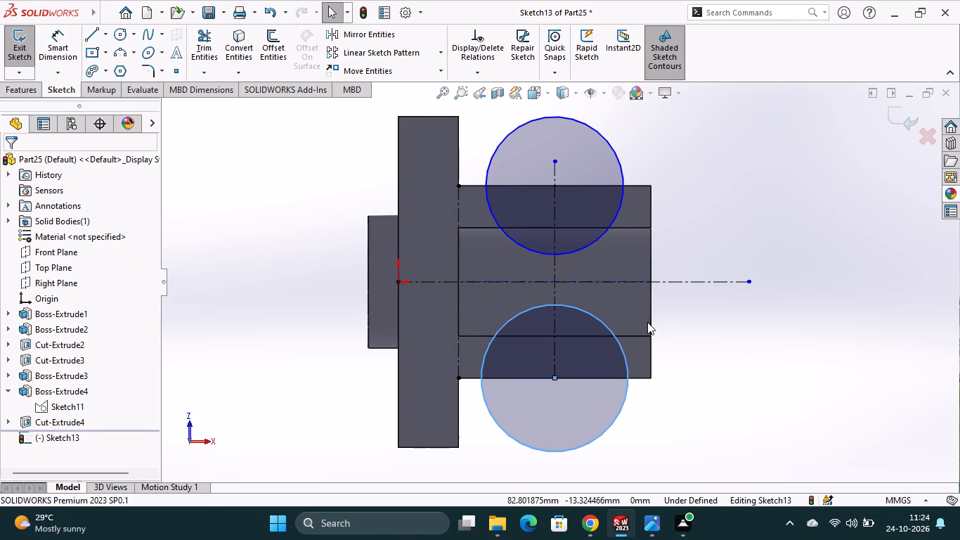
# Dimension the upper and lower circles on the boss to a diameter of 30 mm each.
pyautogui.click(70, 42)
pyautogui.click(616, 157)
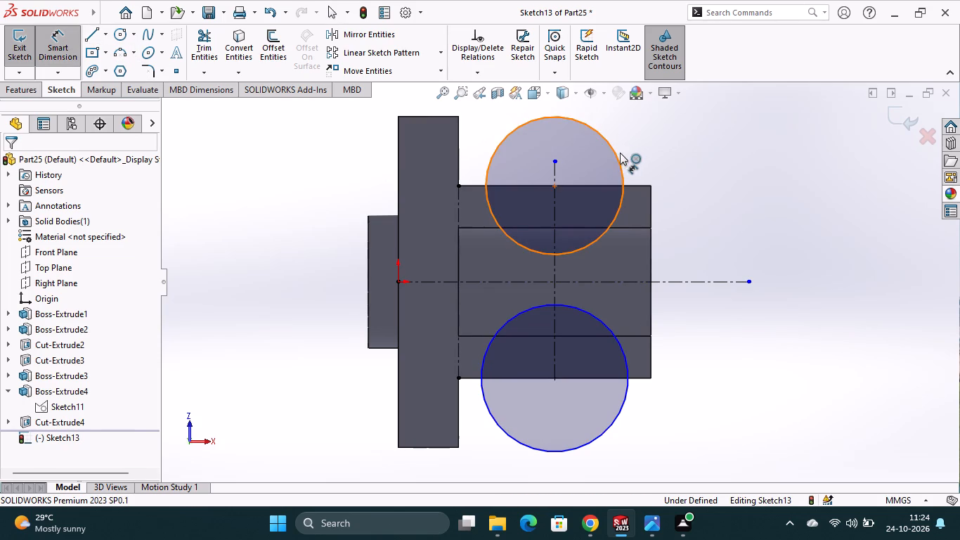
pyautogui.click(643, 137)
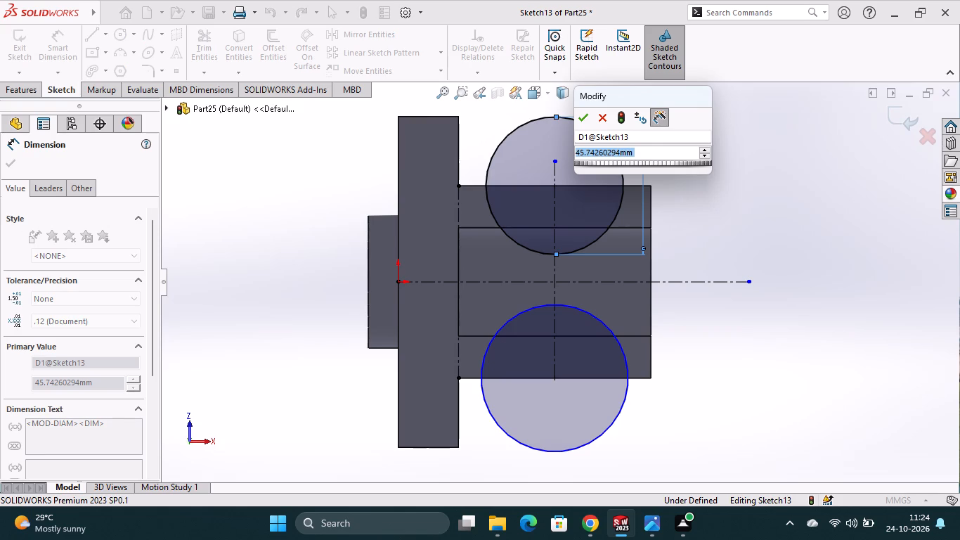
pyautogui.write('30')
pyautogui.press('Return')
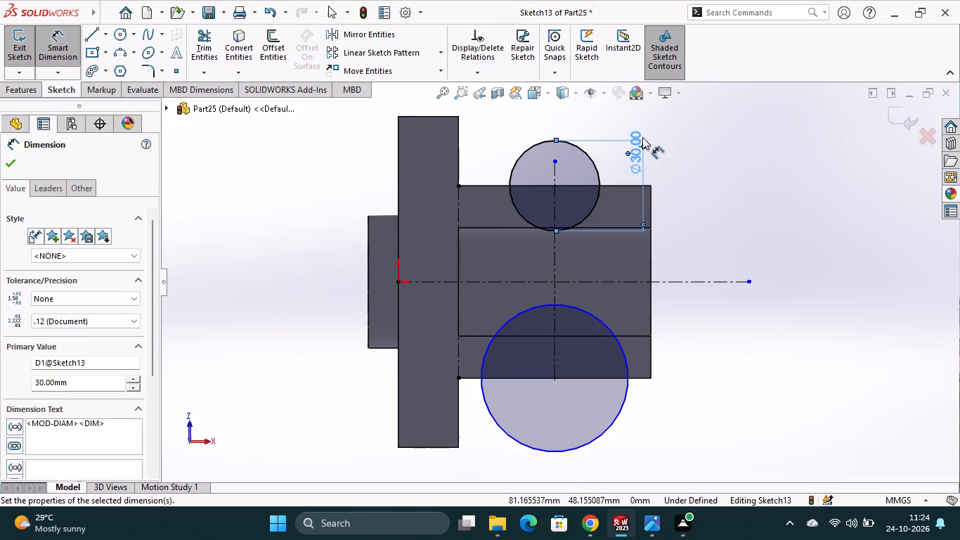
pyautogui.click(616, 423)
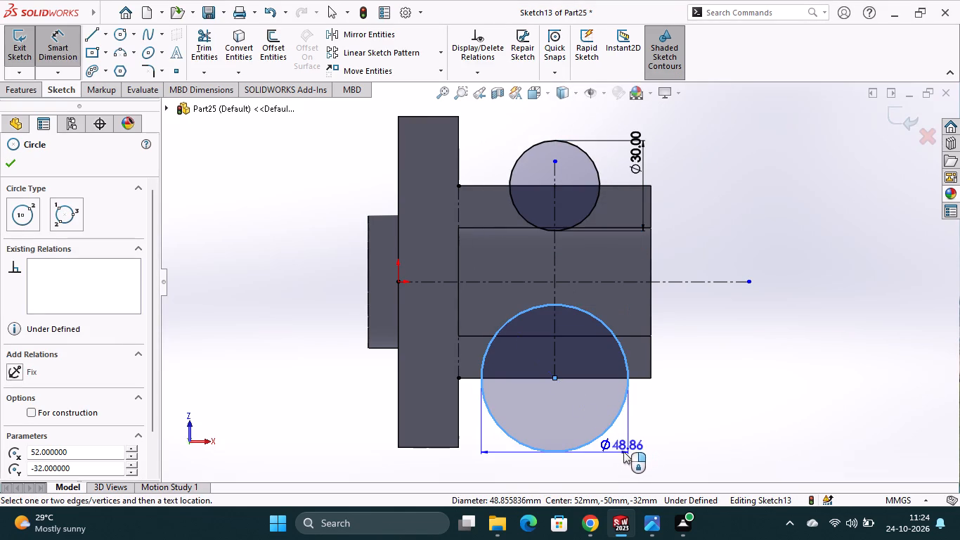
pyautogui.click(614, 450)
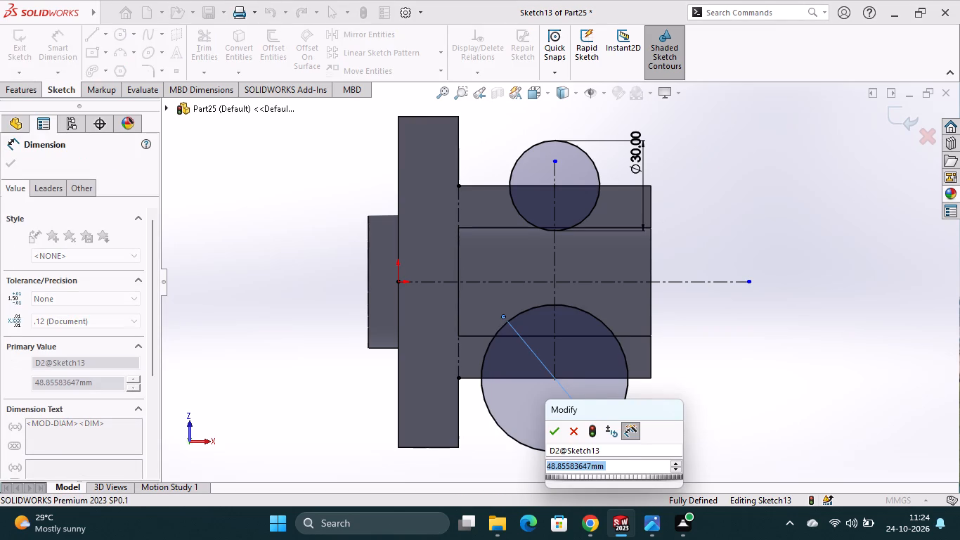
pyautogui.write('30')
pyautogui.press('Return')
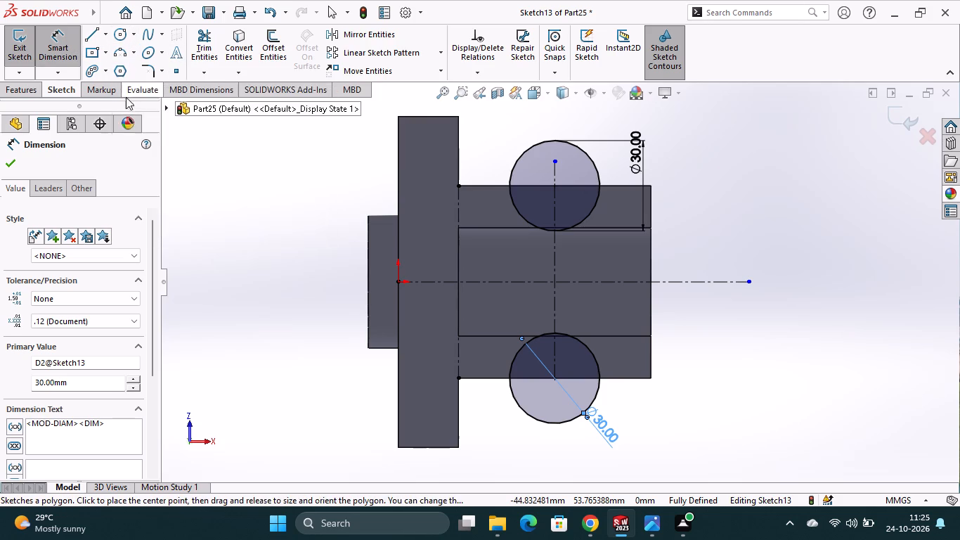
# Convert the boss's upper and lower outer horizontal edges into sketch lines.
pyautogui.click(244, 43)
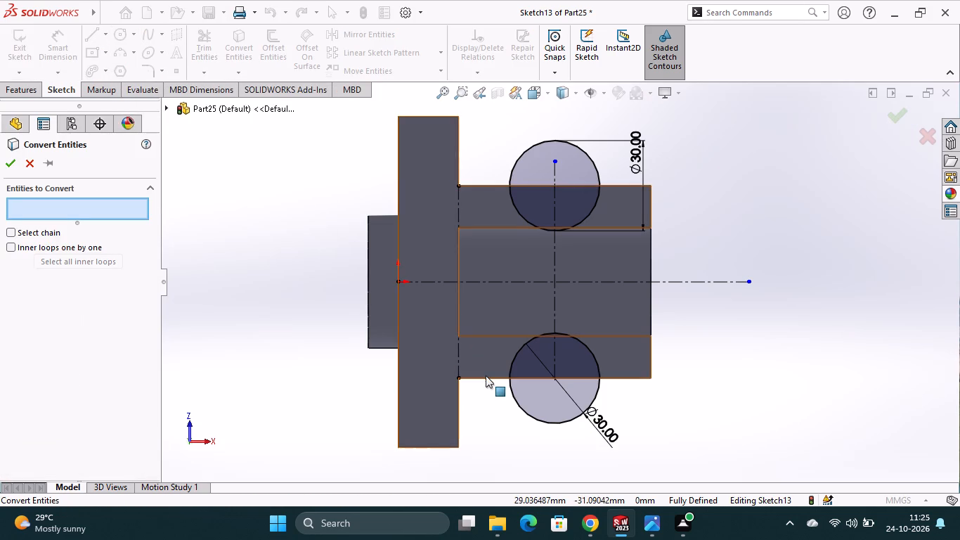
pyautogui.click(486, 376)
pyautogui.click(497, 188)
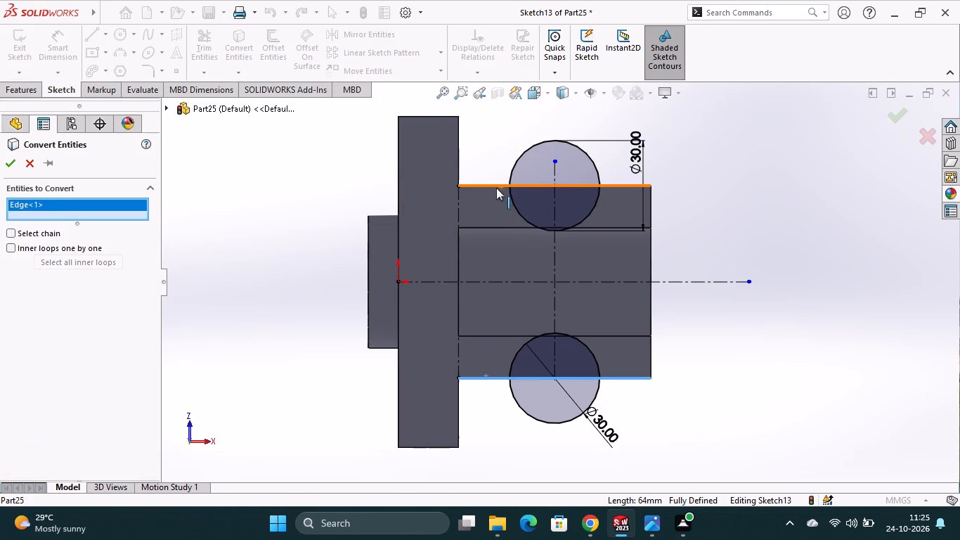
pyautogui.click(8, 170)
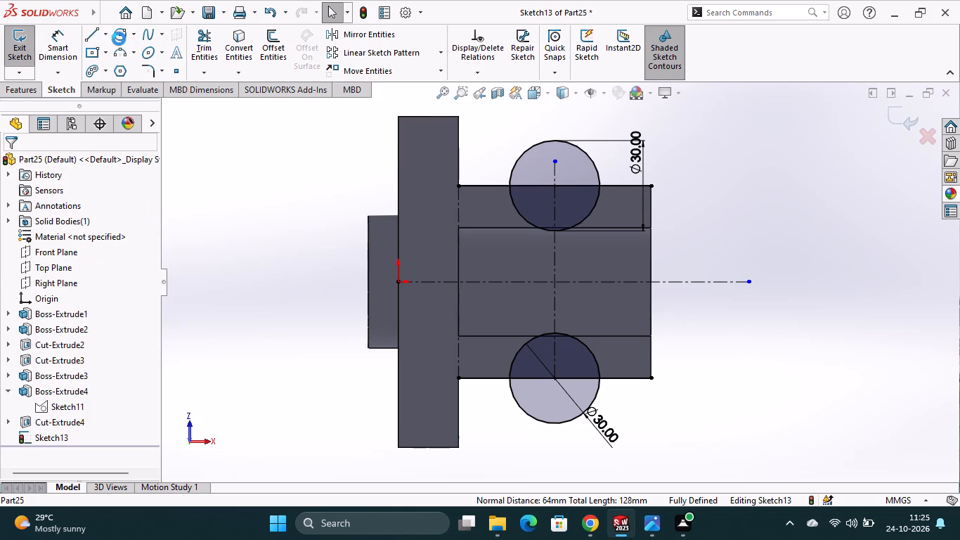
# Draw two vertical lines down from the upper circle's two crossings with the boss's upper edge, the left one about 14 mm long.
pyautogui.click(86, 38)
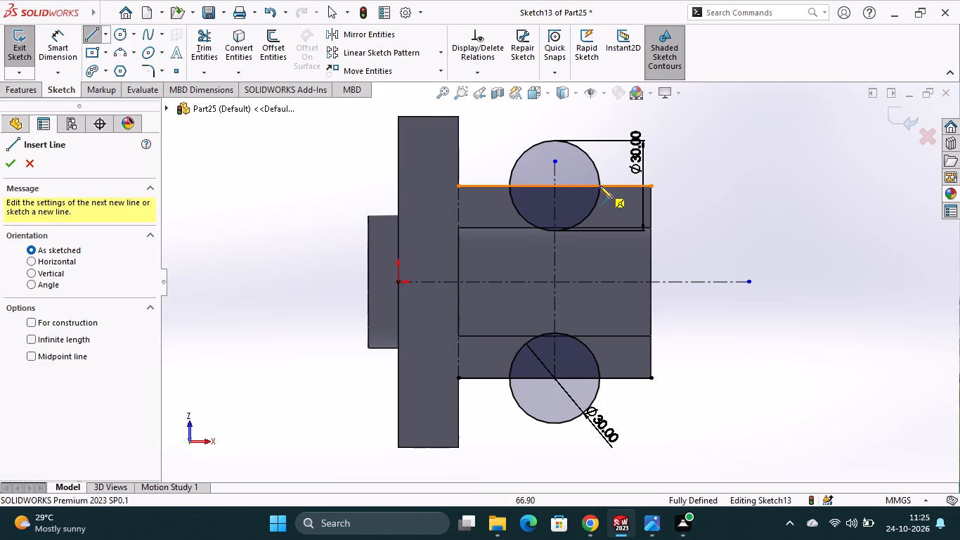
pyautogui.click(599, 186)
pyautogui.click(597, 233)
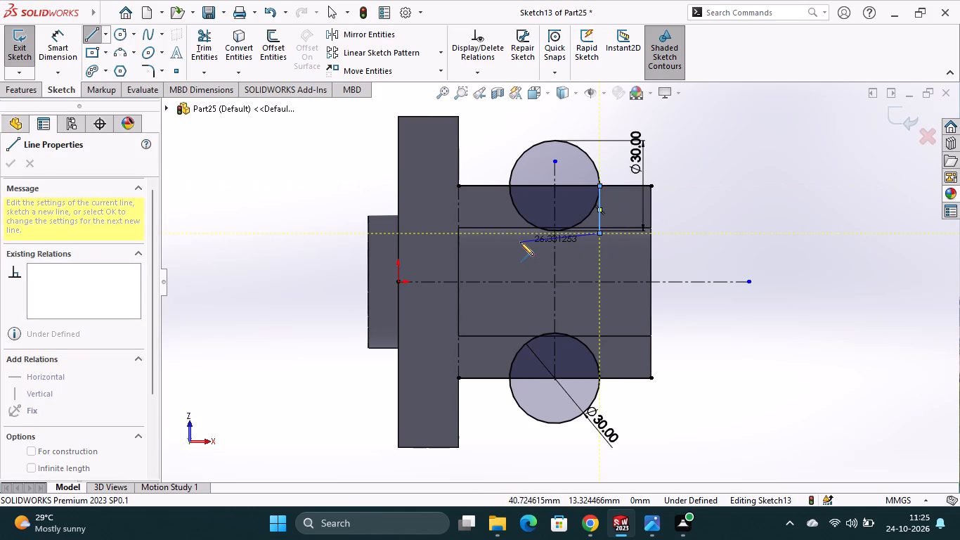
pyautogui.press('Escape')
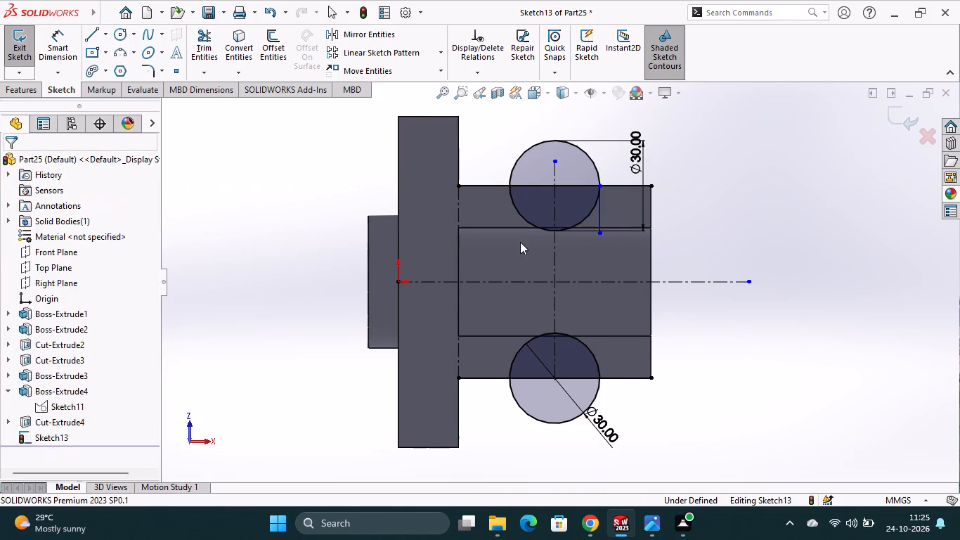
pyautogui.click(87, 32)
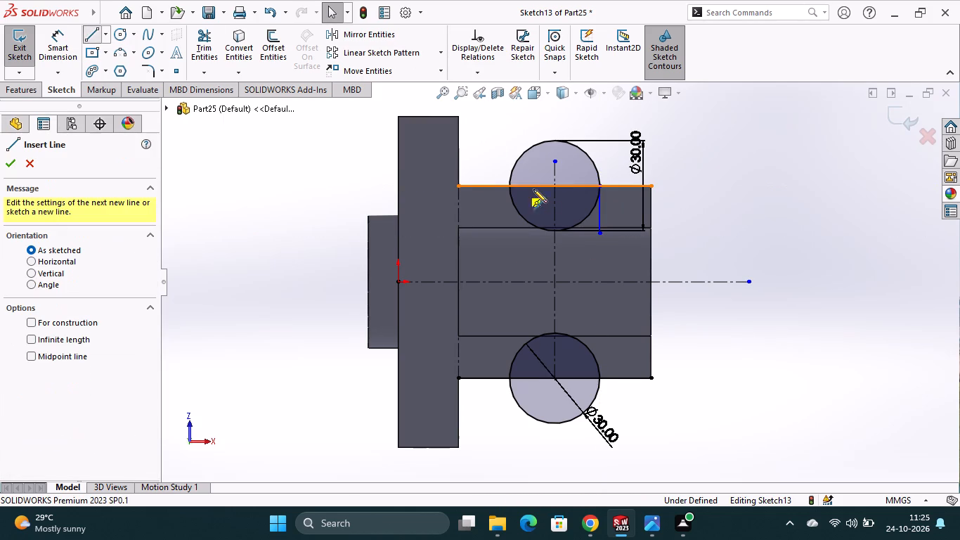
pyautogui.click(509, 185)
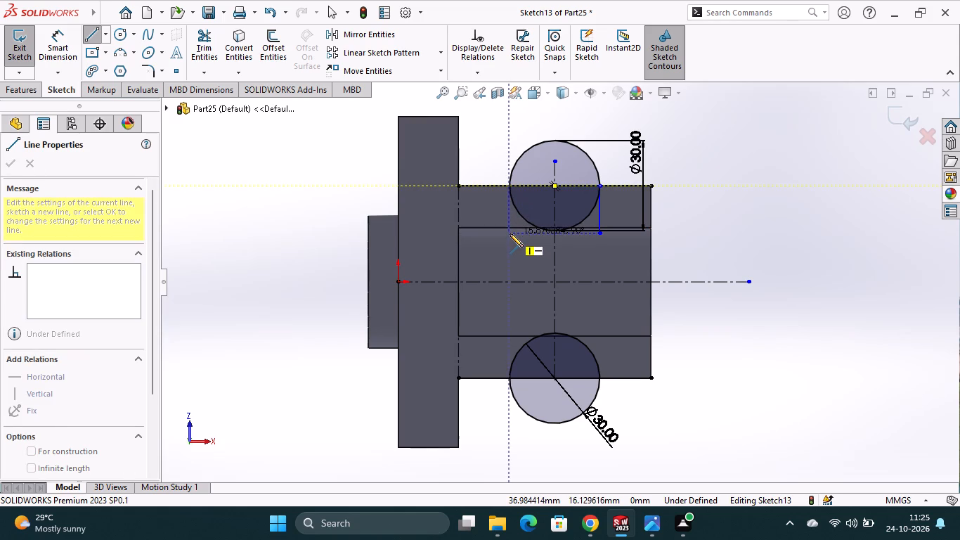
pyautogui.click(510, 229)
pyautogui.press('Escape')
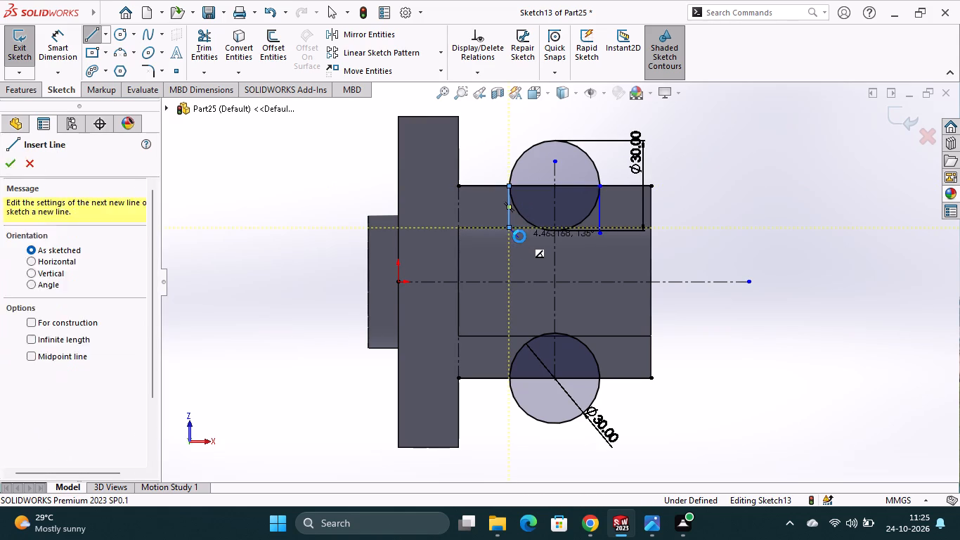
# Trim the converted upper edge line outside the upper circle on both sides, and trim the right vertical line's lower portion.
pyautogui.click(207, 60)
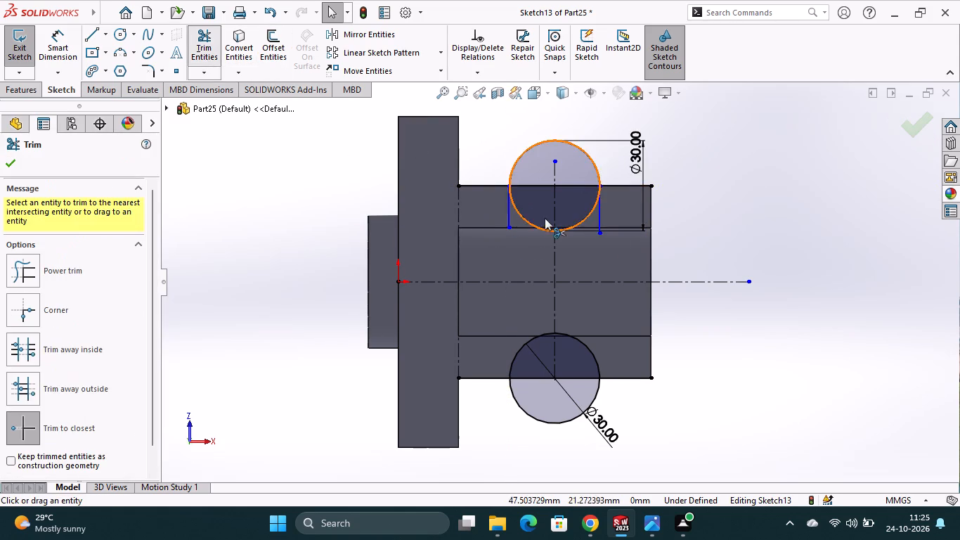
pyautogui.scroll(-2, 545, 220)
pyautogui.click(462, 177)
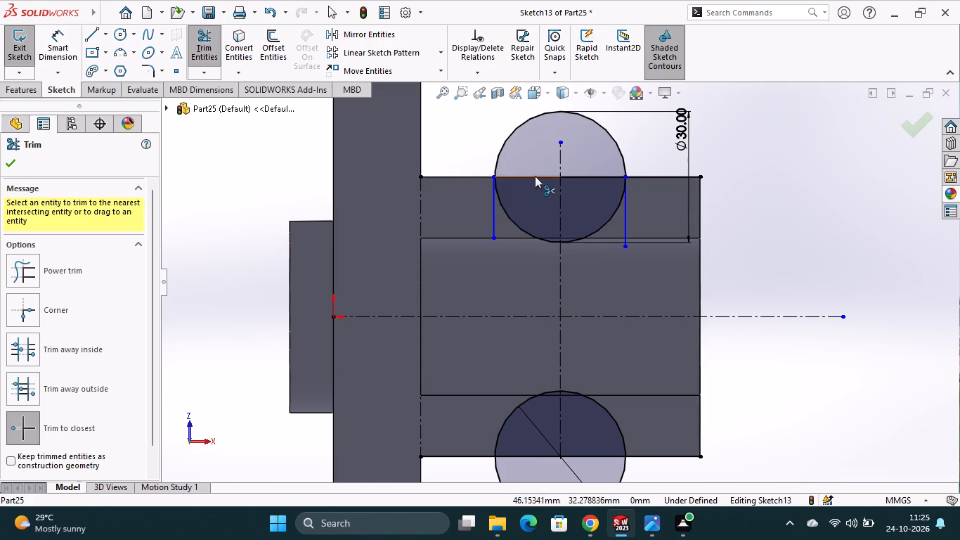
pyautogui.click(659, 177)
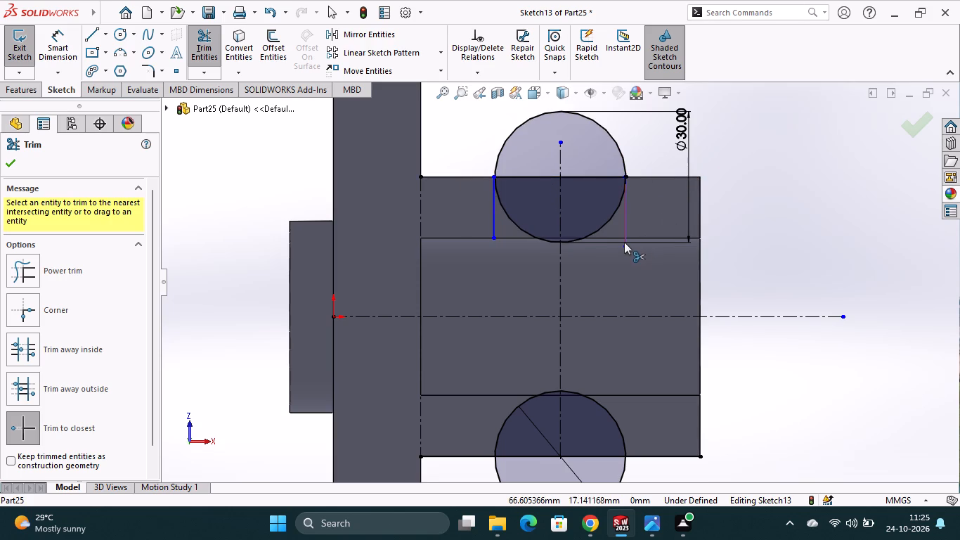
pyautogui.scroll(-2, 625, 250)
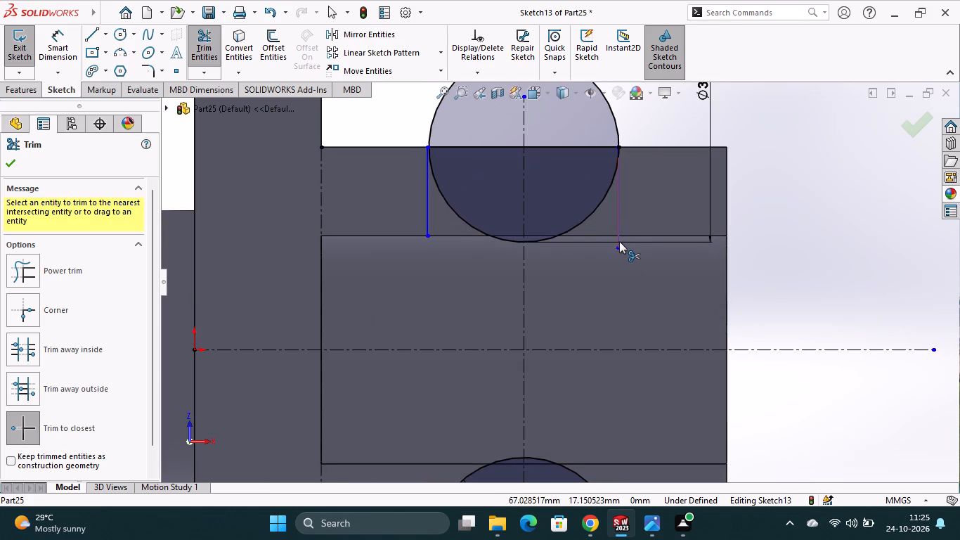
pyautogui.click(618, 247)
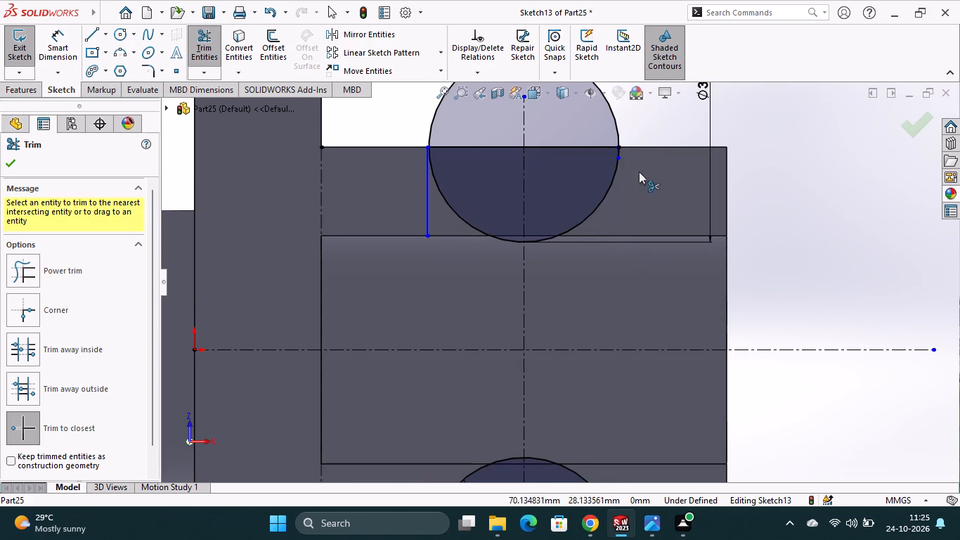
# Convert the boss's upper inner horizontal edge, which crosses the bottom of the upper circle, into a sketch line.
pyautogui.scroll(-4, 622, 163)
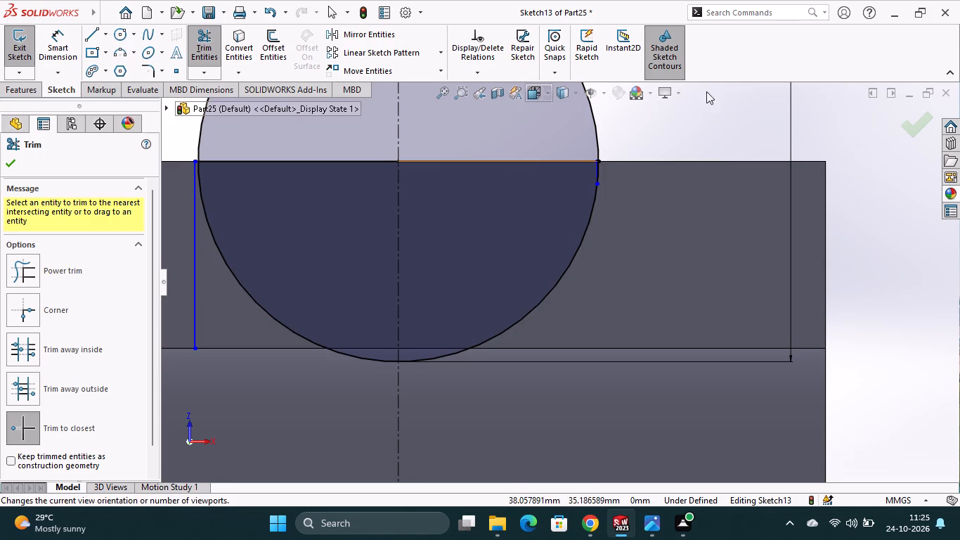
pyautogui.click(243, 48)
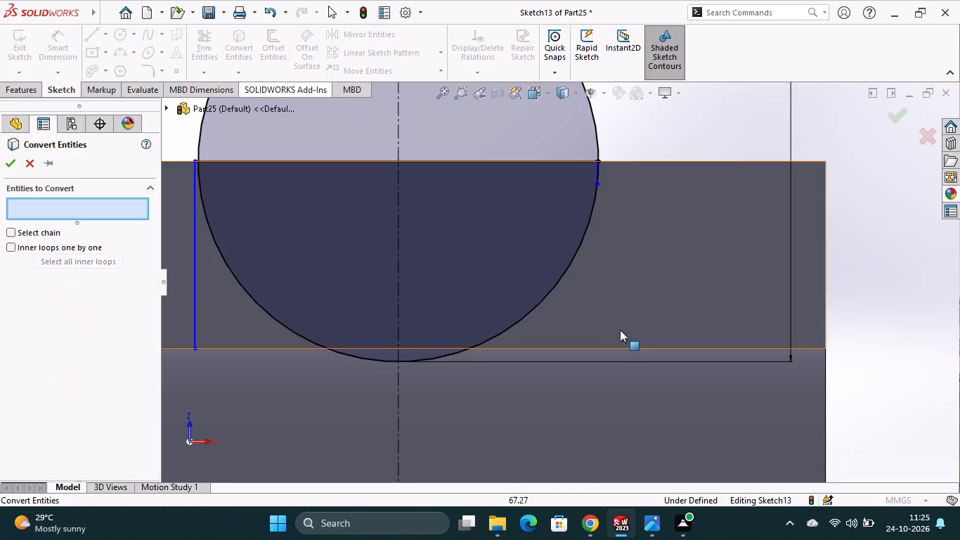
pyautogui.click(602, 347)
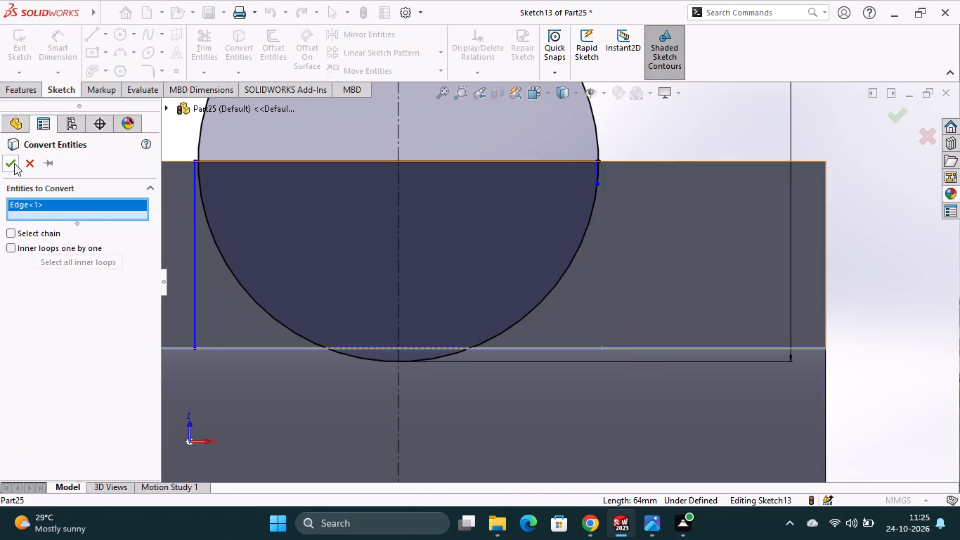
pyautogui.click(13, 164)
# Extend the shortened right vertical line down to the converted inner edge line.
pyautogui.scroll(1, 540, 245)
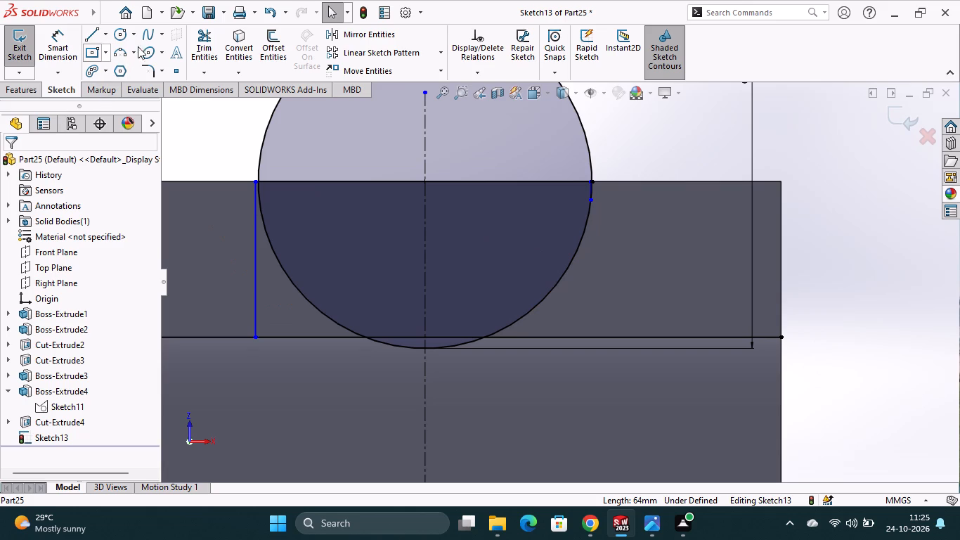
pyautogui.click(197, 76)
pyautogui.click(216, 109)
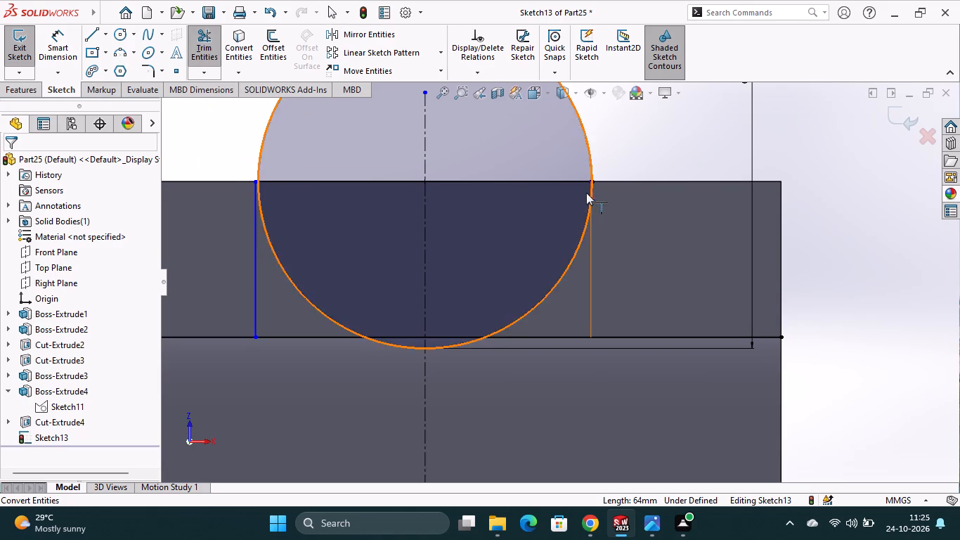
pyautogui.click(590, 193)
pyautogui.scroll(-3, 609, 188)
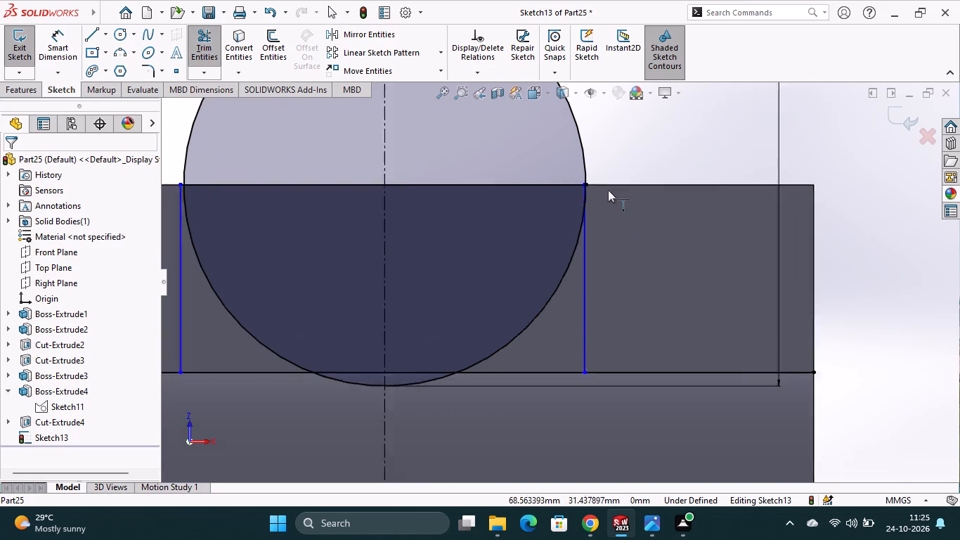
pyautogui.scroll(-2, 608, 190)
pyautogui.scroll(4, 554, 204)
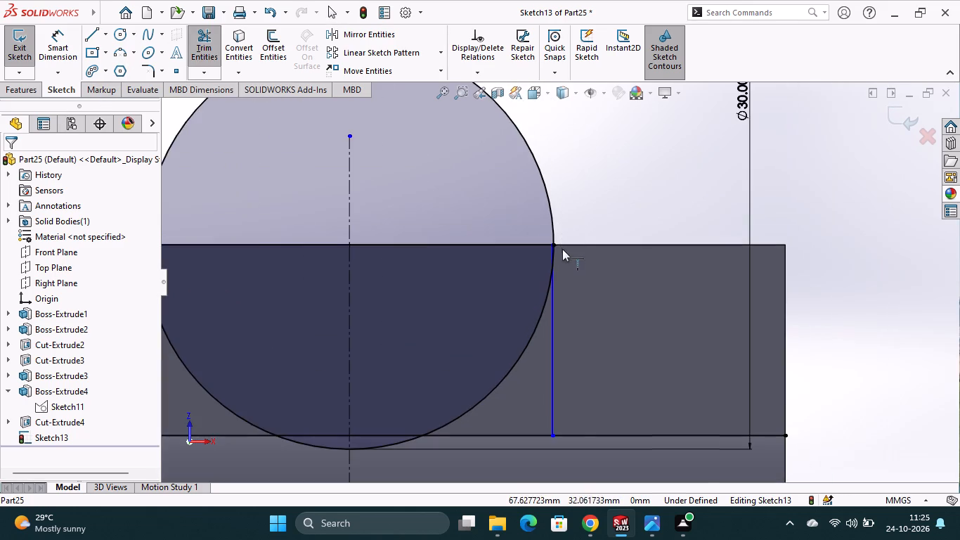
pyautogui.scroll(1, 568, 261)
pyautogui.press('Escape')
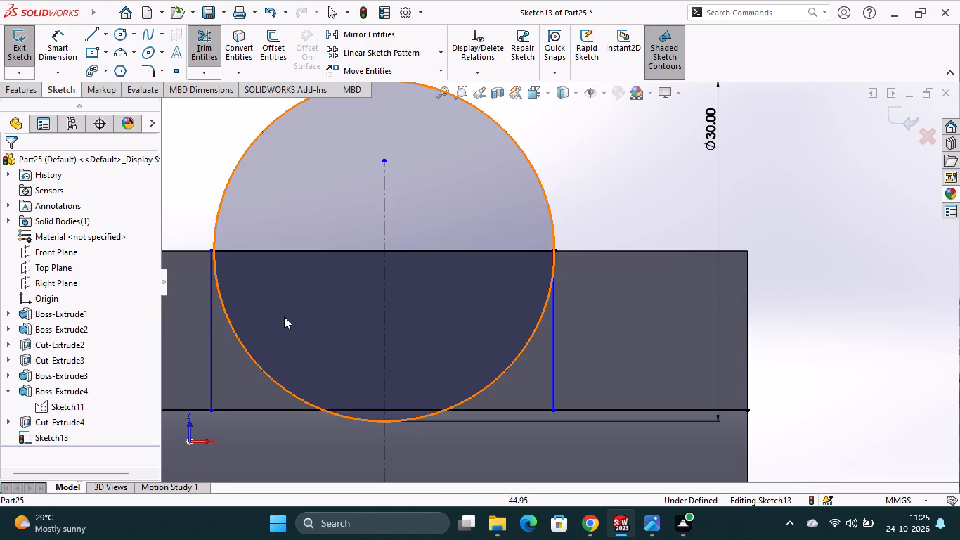
# Make the left and right vertical lines below the boss's upper edge tangent to the upper circle.
pyautogui.click(212, 356)
pyautogui.keyDown('ctrl'); pyautogui.click(242, 345); pyautogui.keyUp('ctrl')
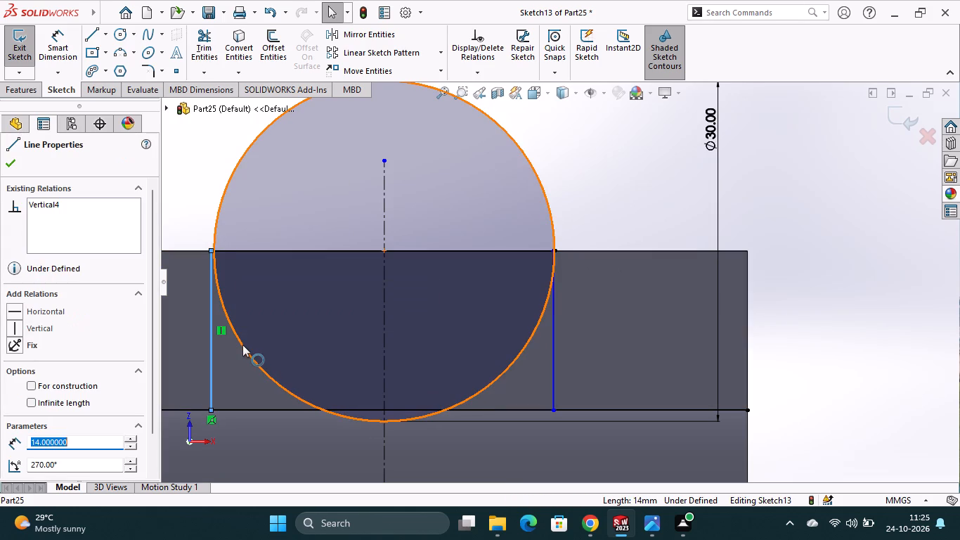
pyautogui.click(286, 284)
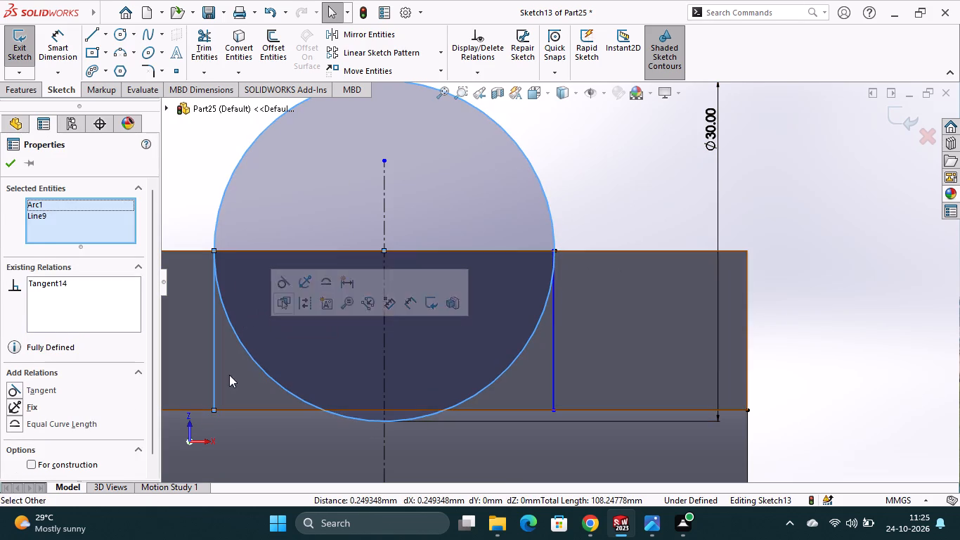
pyautogui.click(226, 377)
pyautogui.click(556, 383)
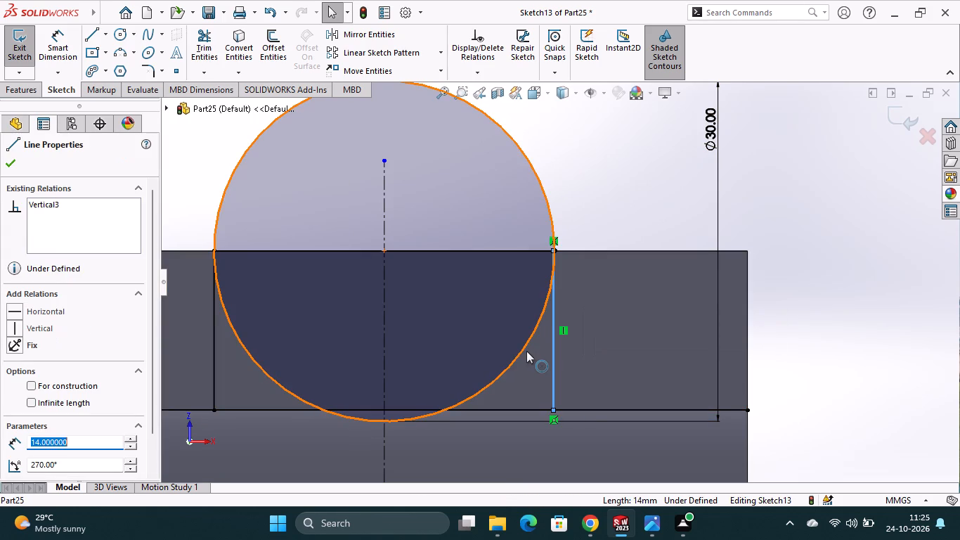
pyautogui.keyDown('ctrl'); pyautogui.click(526, 351); pyautogui.keyUp('ctrl')
pyautogui.click(569, 295)
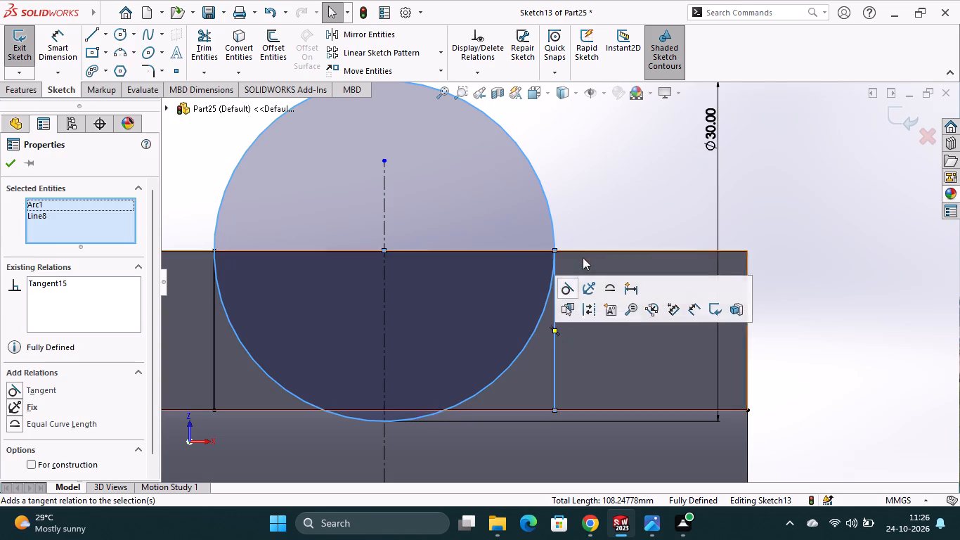
pyautogui.click(592, 210)
# Apply a vertical relation to each of the two lines running down from the upper circle's sides.
pyautogui.scroll(4, 599, 290)
pyautogui.scroll(4, 600, 352)
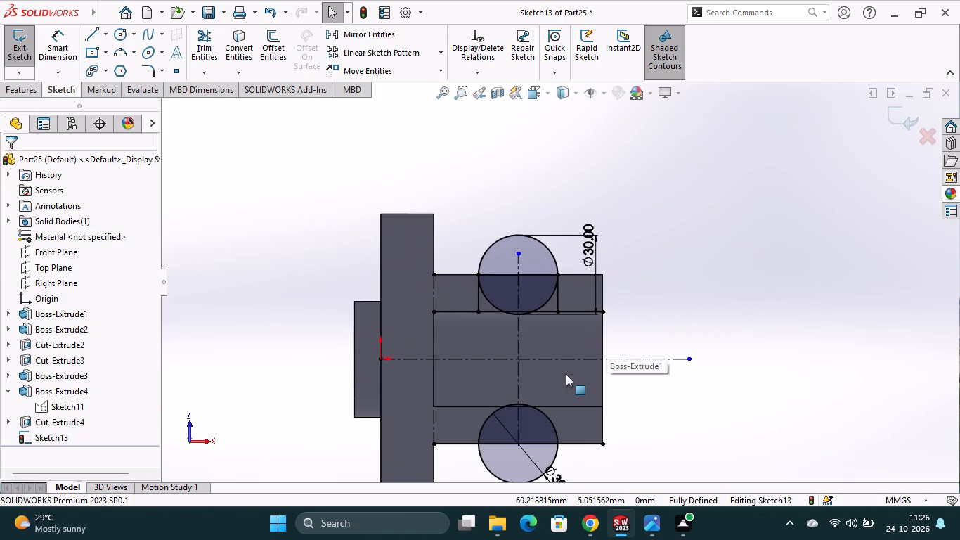
pyautogui.click(477, 302)
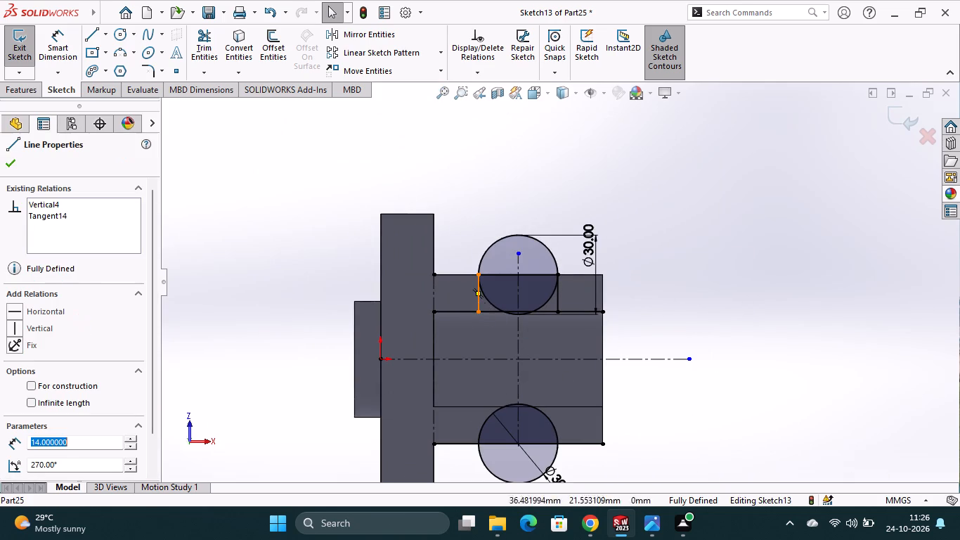
pyautogui.click(536, 238)
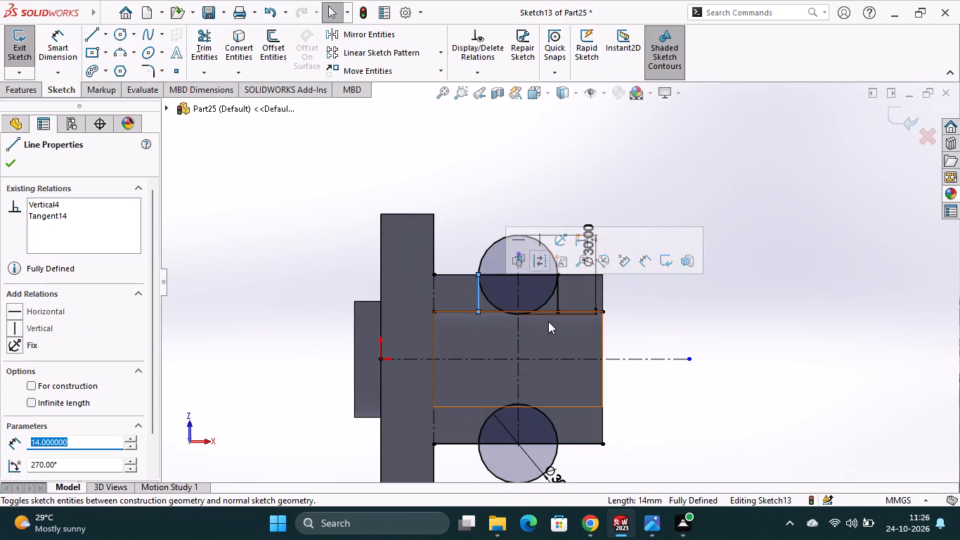
pyautogui.click(546, 330)
pyautogui.click(645, 274)
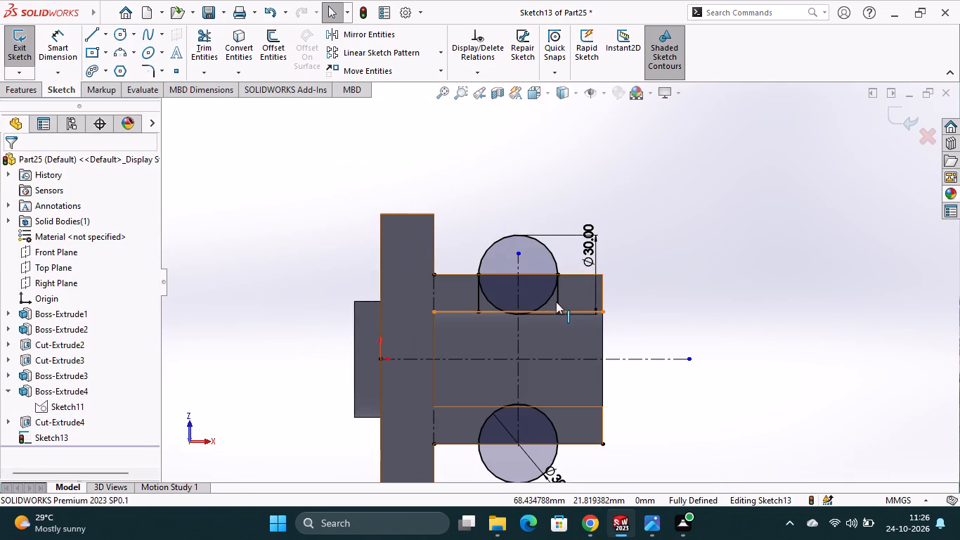
pyautogui.click(557, 304)
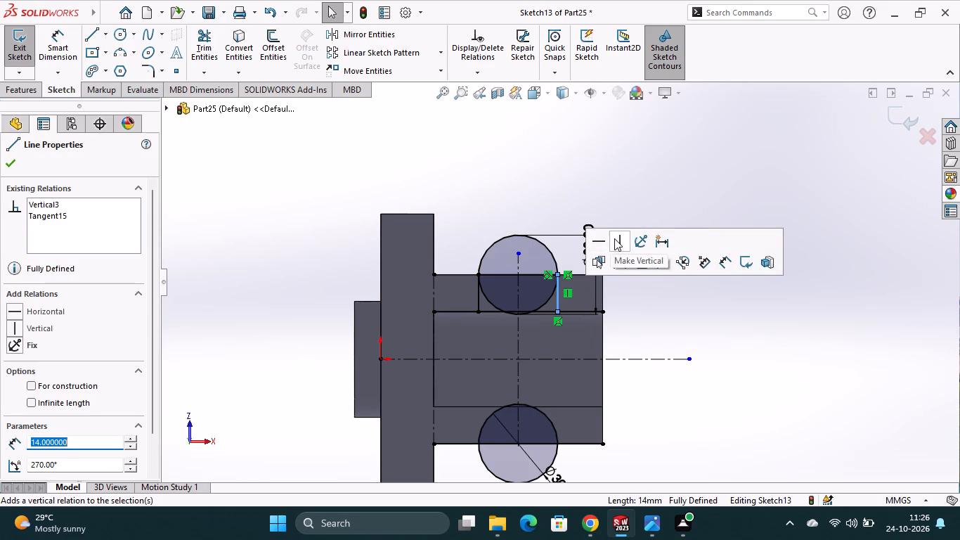
pyautogui.click(614, 238)
pyautogui.click(663, 321)
# Mirror the two vertical lines at the upper circle about the horizontal centerline, keeping the originals.
pyautogui.scroll(-1, 598, 381)
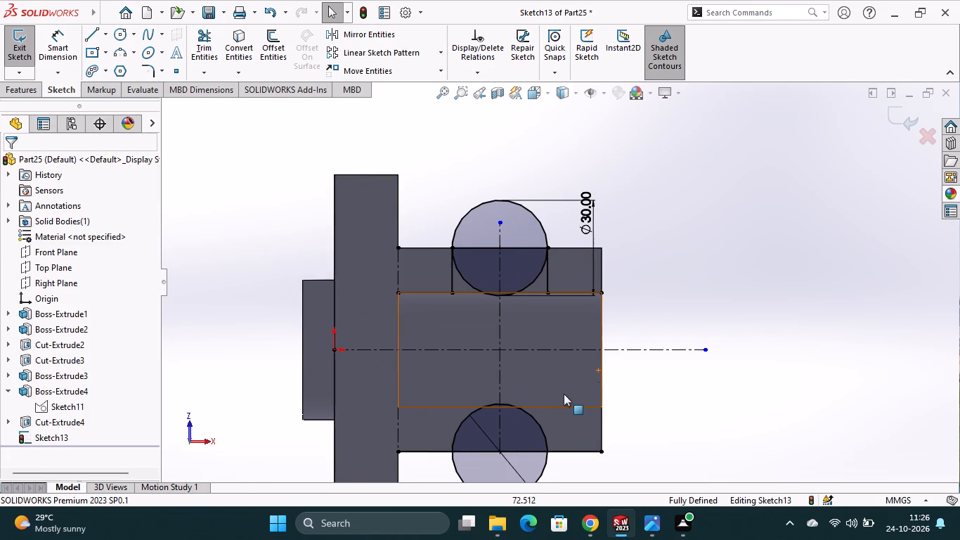
pyautogui.scroll(1, 554, 397)
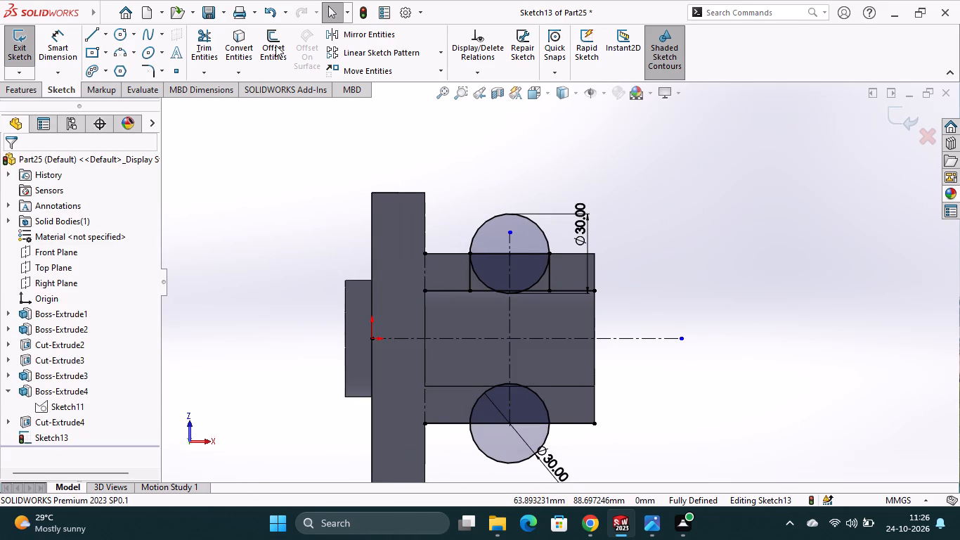
pyautogui.click(360, 34)
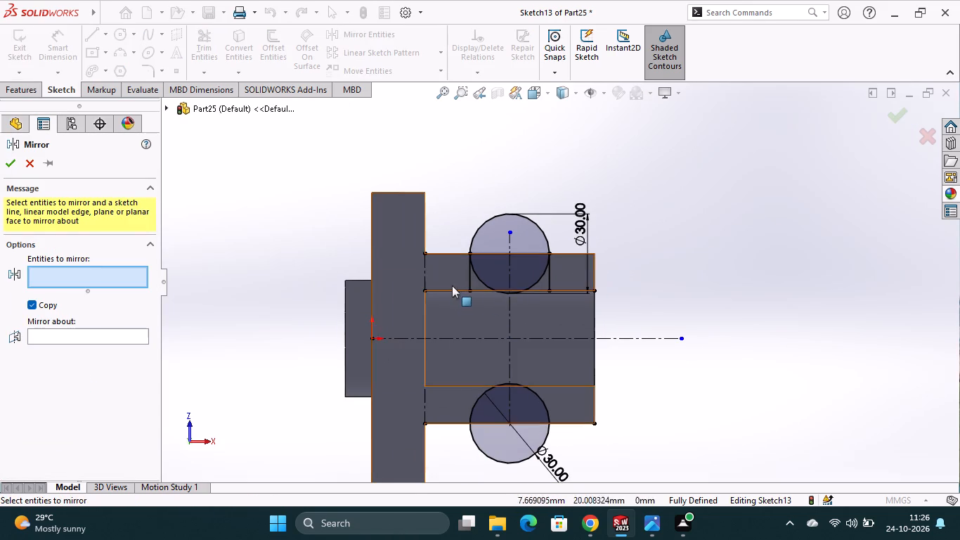
pyautogui.click(472, 281)
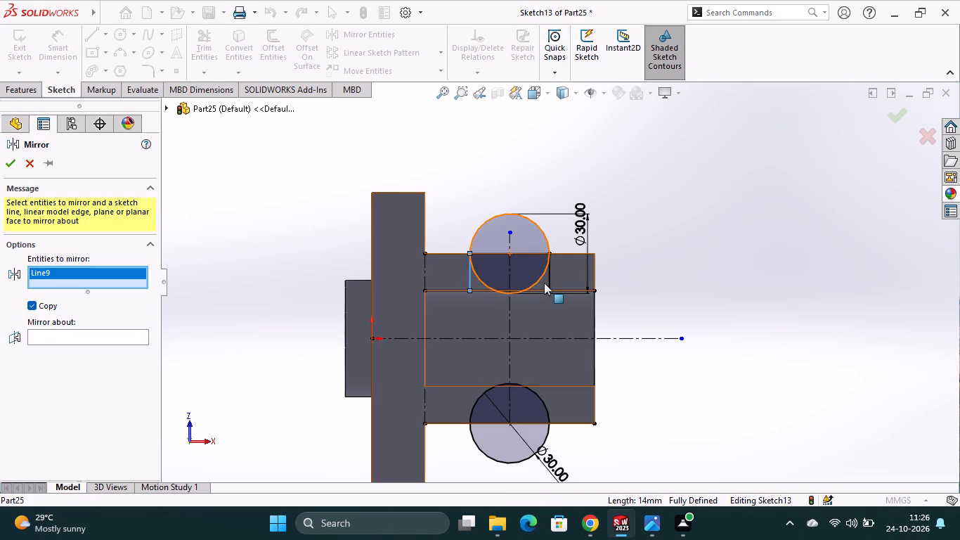
pyautogui.click(547, 279)
pyautogui.click(99, 348)
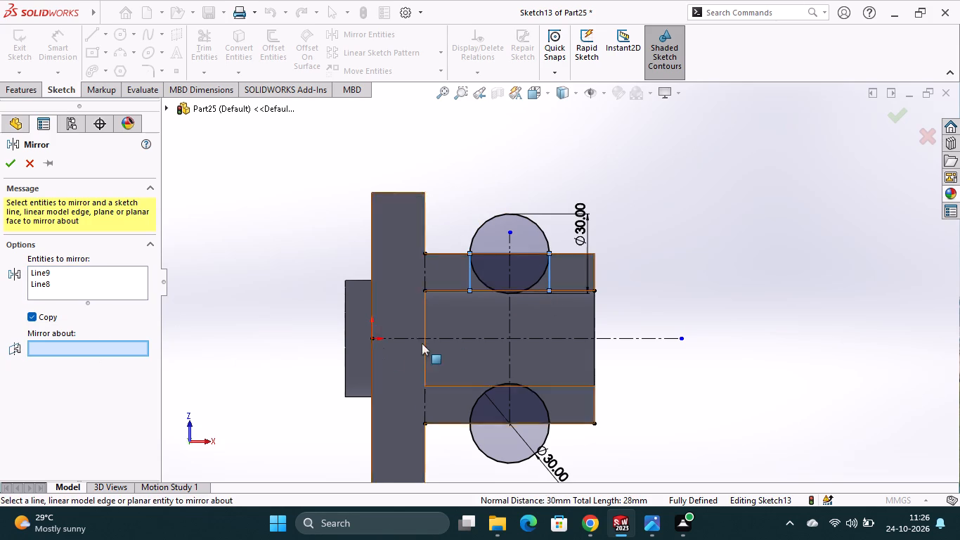
pyautogui.click(484, 336)
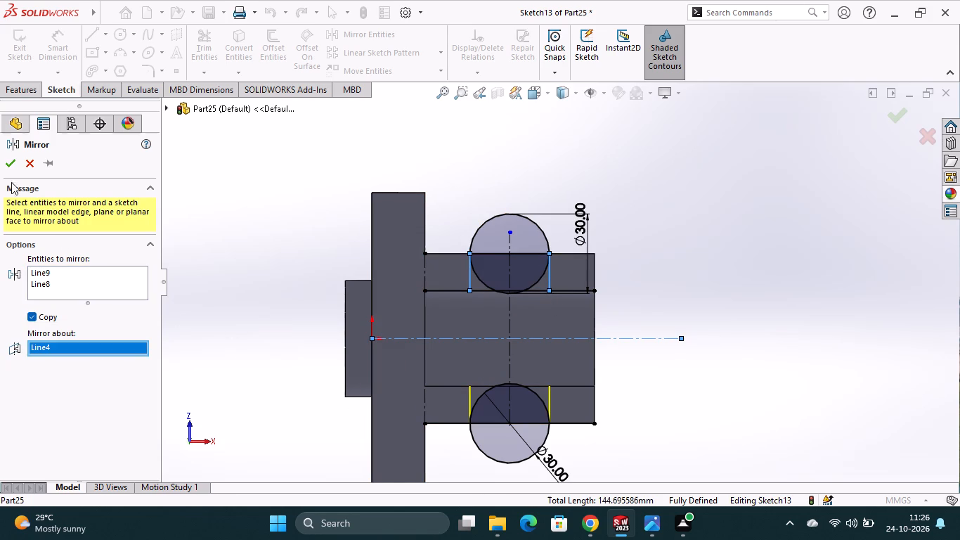
pyautogui.click(10, 165)
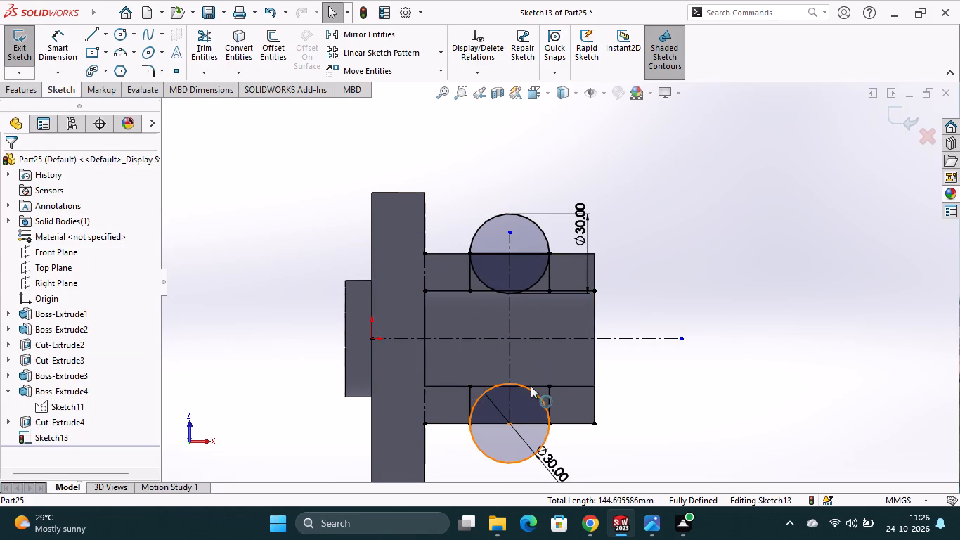
# Convert the boss's lower inner horizontal edge, which crosses the top of the lower circle, into a sketch line.
pyautogui.scroll(-2, 531, 390)
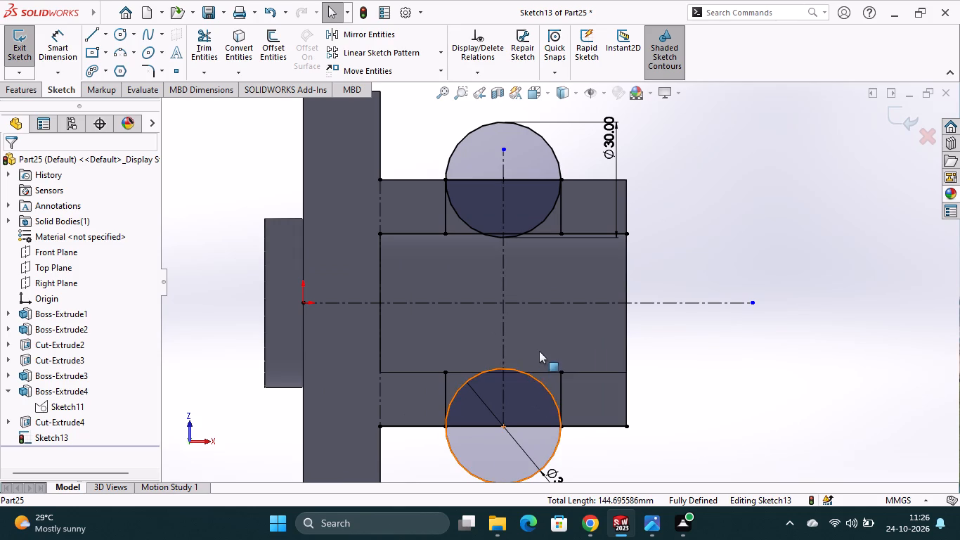
pyautogui.moveTo(659, 423); pyautogui.dragTo(647, 359, button='middle')
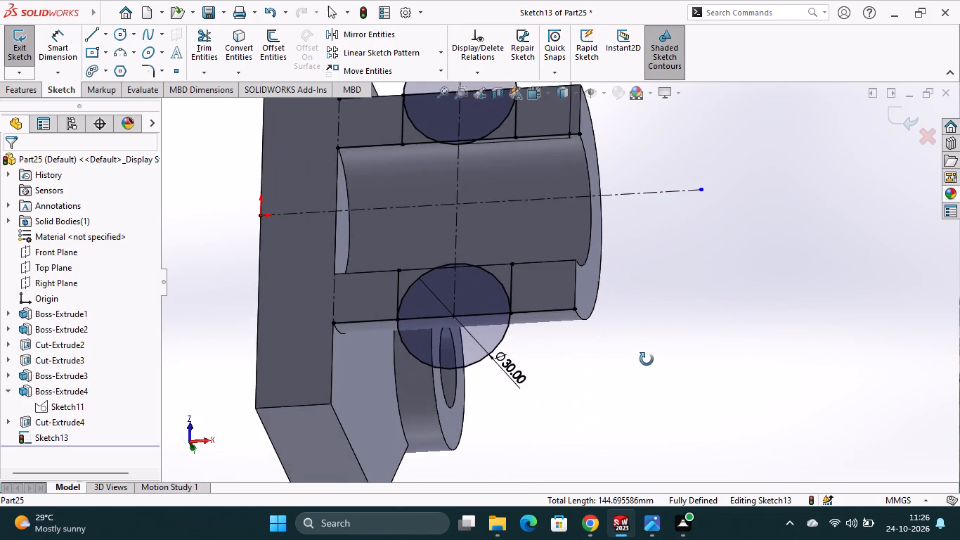
pyautogui.moveTo(647, 359); pyautogui.dragTo(651, 408, button='middle')
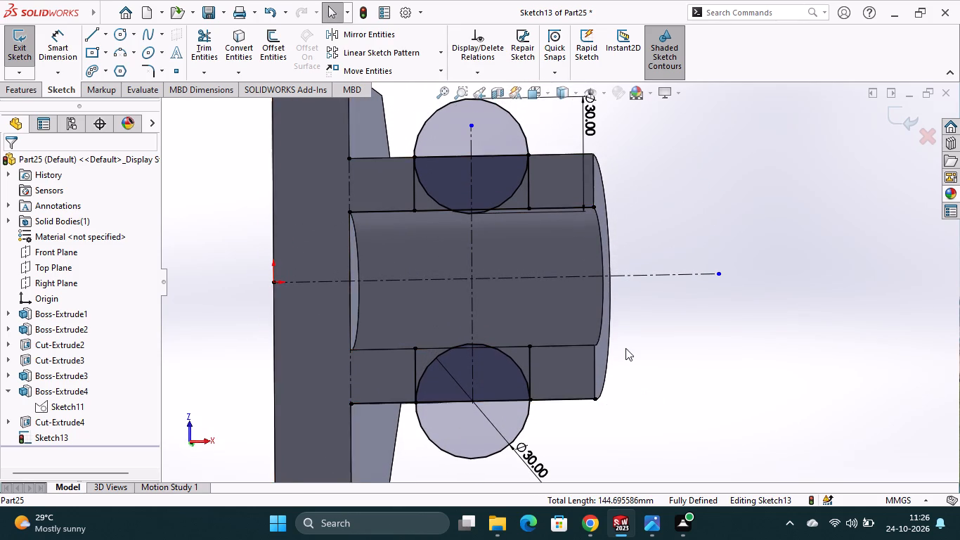
pyautogui.moveTo(625, 348); pyautogui.dragTo(638, 354, button='middle')
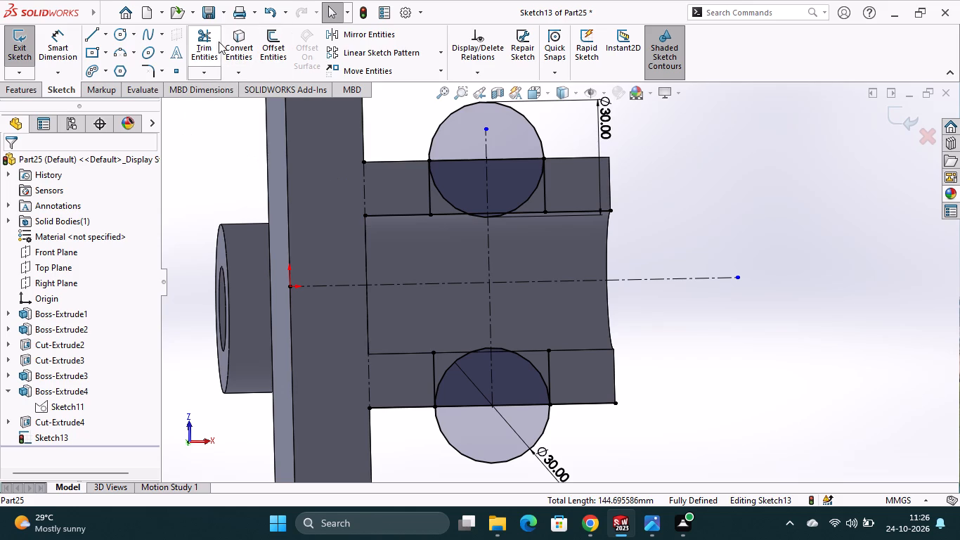
pyautogui.click(244, 44)
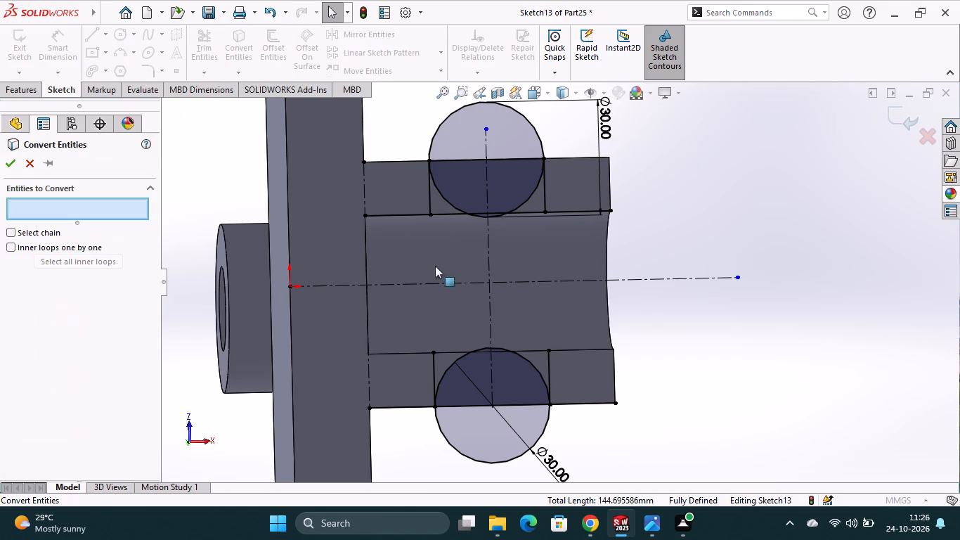
pyautogui.click(410, 352)
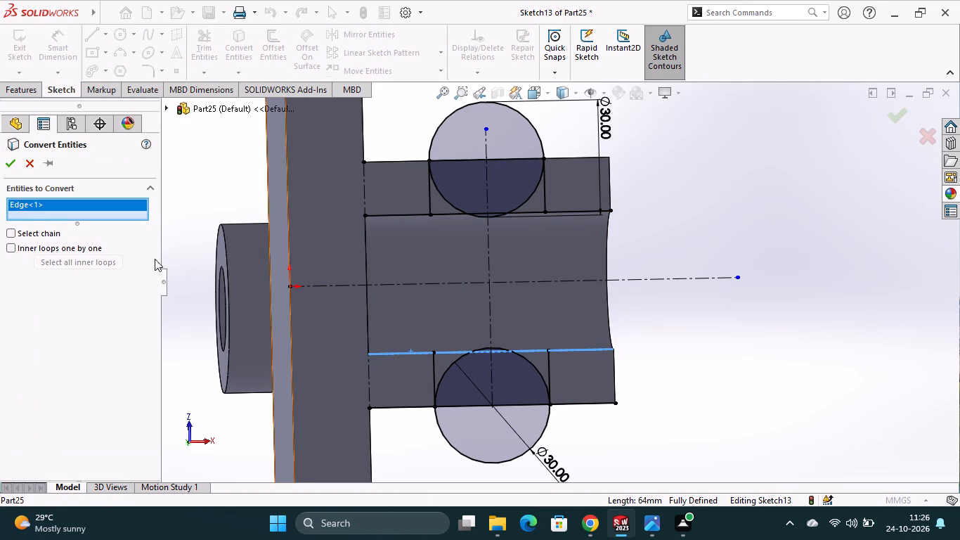
pyautogui.click(4, 163)
# Trim the lower outer edge line and both inner edge lines back to the vertical lines on both sides of the circles.
pyautogui.click(208, 39)
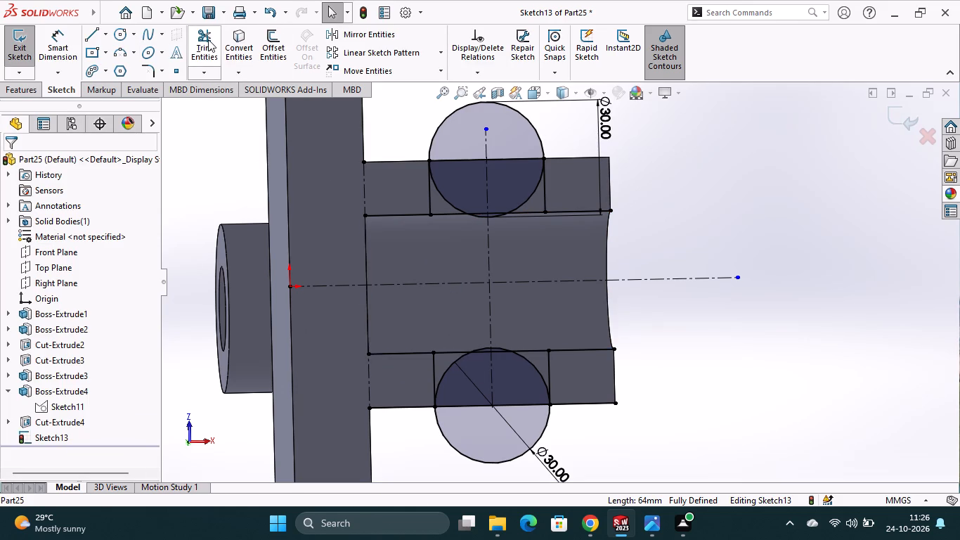
pyautogui.click(406, 407)
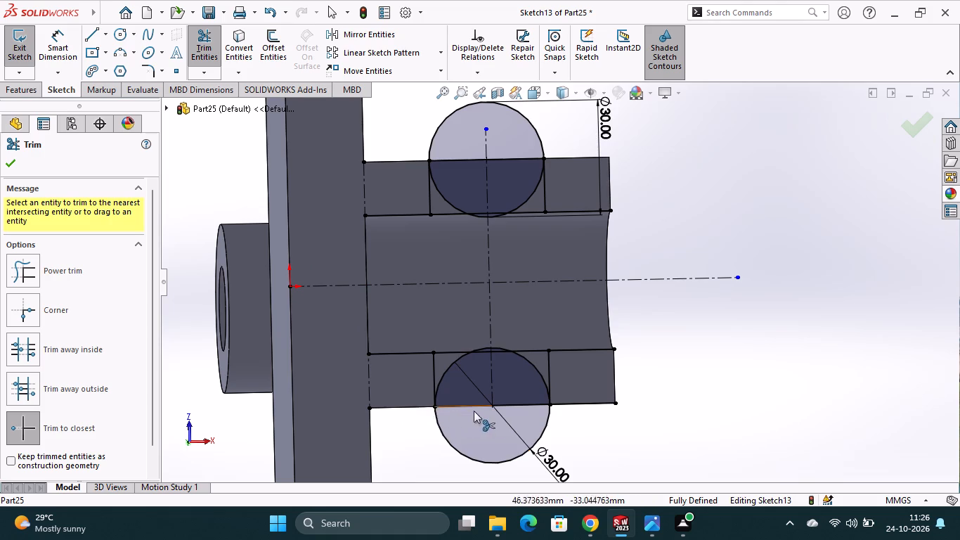
pyautogui.click(594, 404)
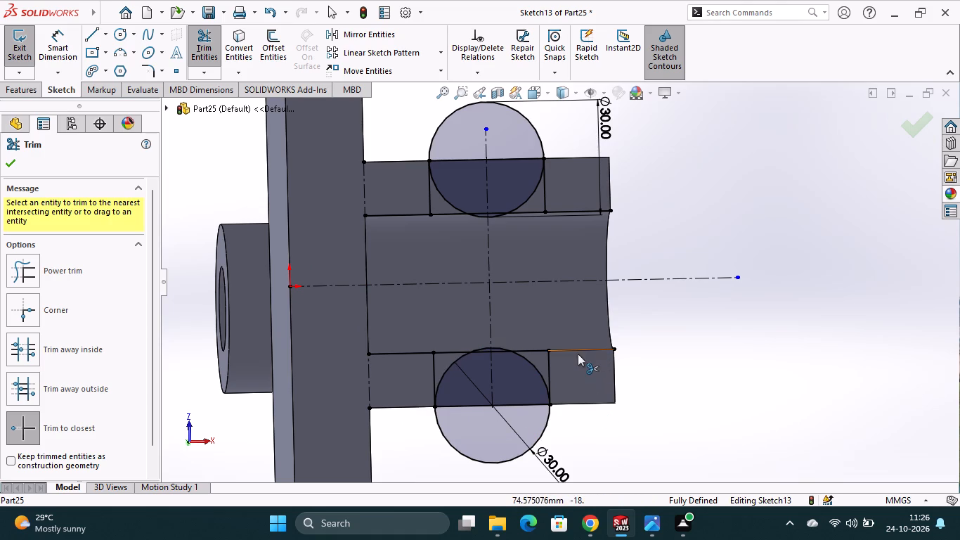
pyautogui.click(578, 352)
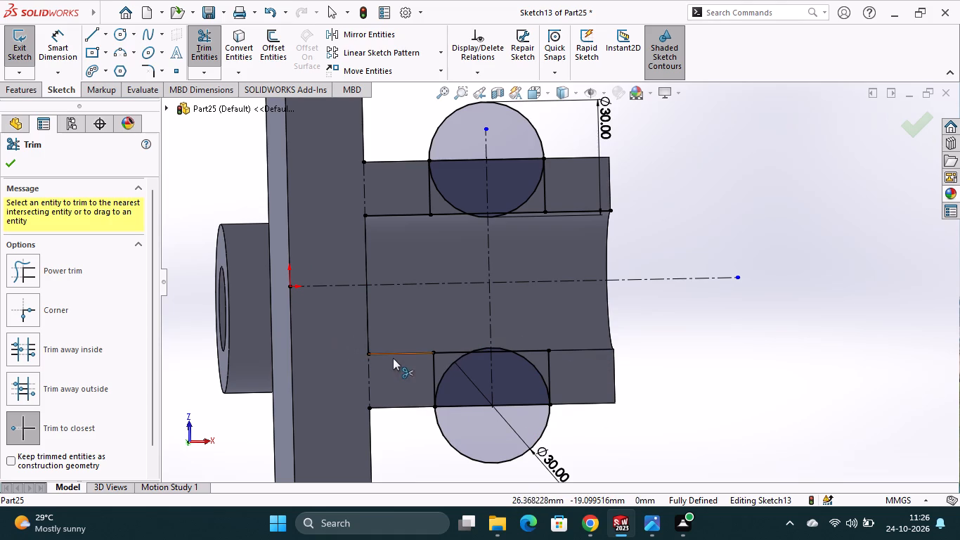
pyautogui.click(398, 351)
pyautogui.click(391, 212)
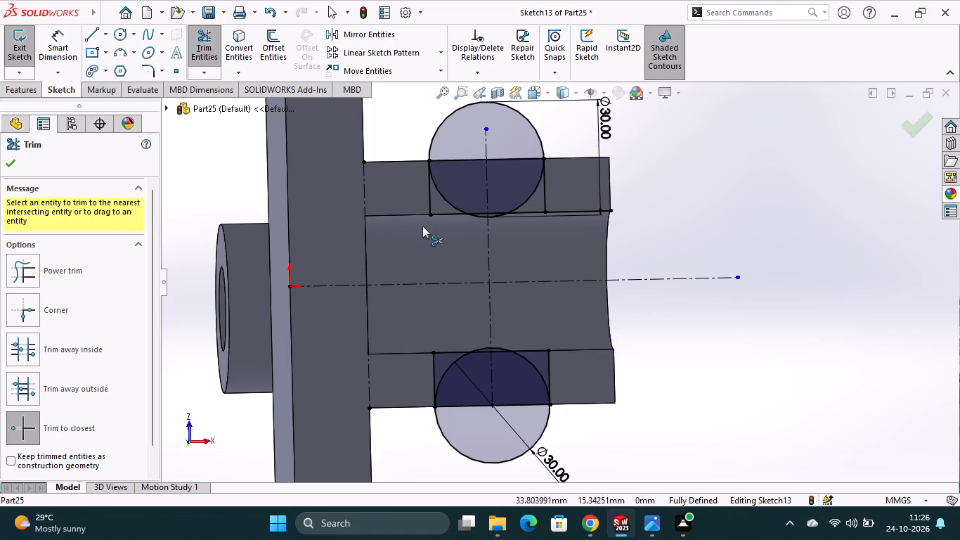
pyautogui.click(571, 212)
# Trim away the upper circle's lower half inside the boss, including the small arc below the inner edge line.
pyautogui.scroll(-2, 580, 243)
pyautogui.scroll(1, 508, 237)
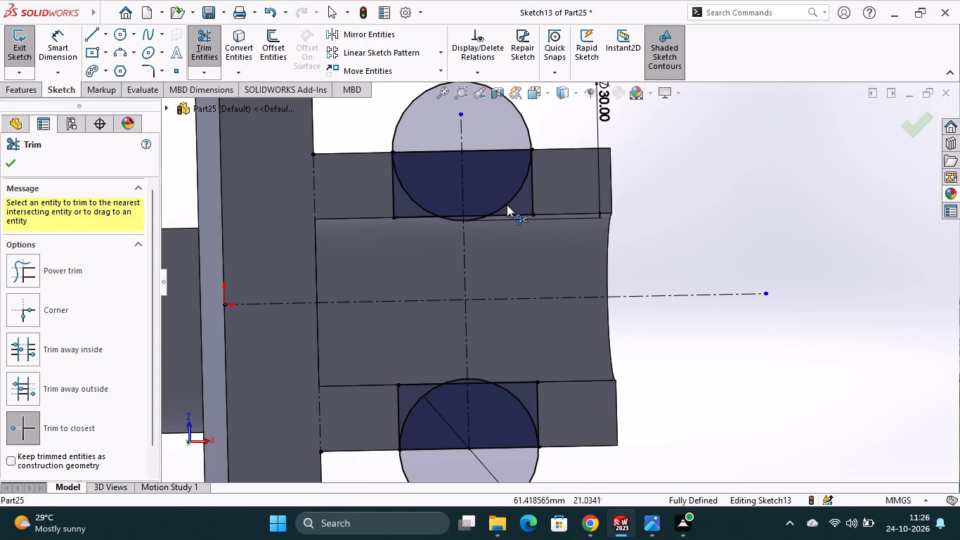
pyautogui.click(507, 205)
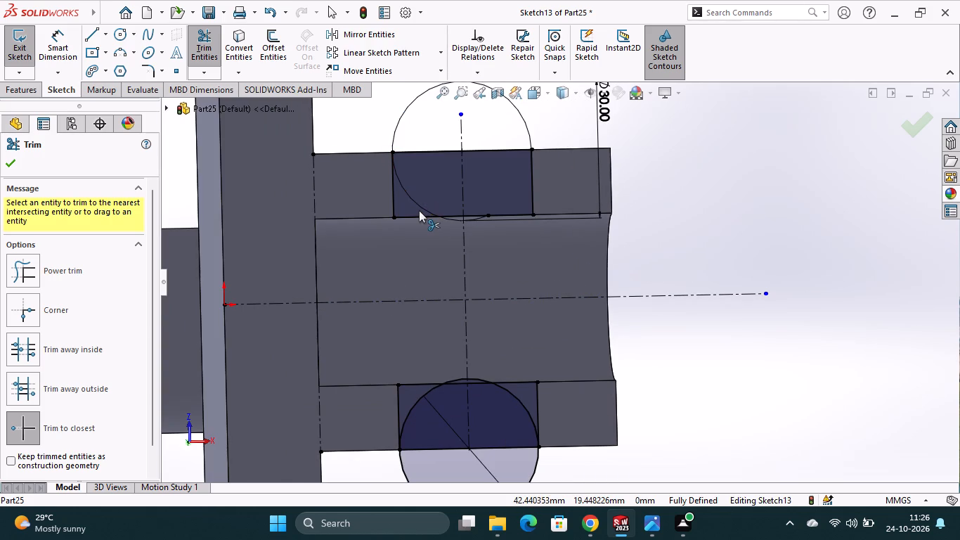
pyautogui.click(417, 207)
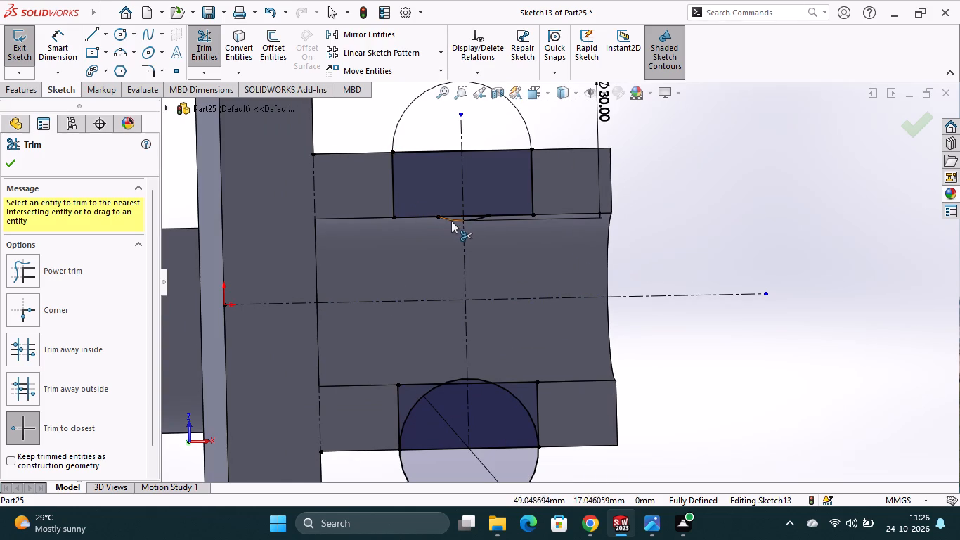
pyautogui.click(453, 221)
pyautogui.click(477, 221)
pyautogui.scroll(1, 498, 294)
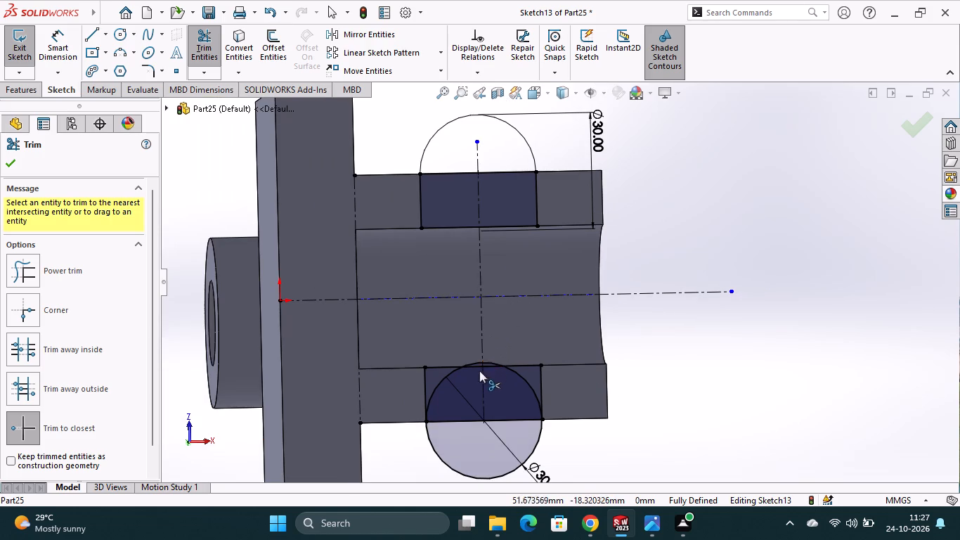
# Trim away the lower circle's upper half inside the boss, including the small arc above the inner edge line.
pyautogui.click(439, 381)
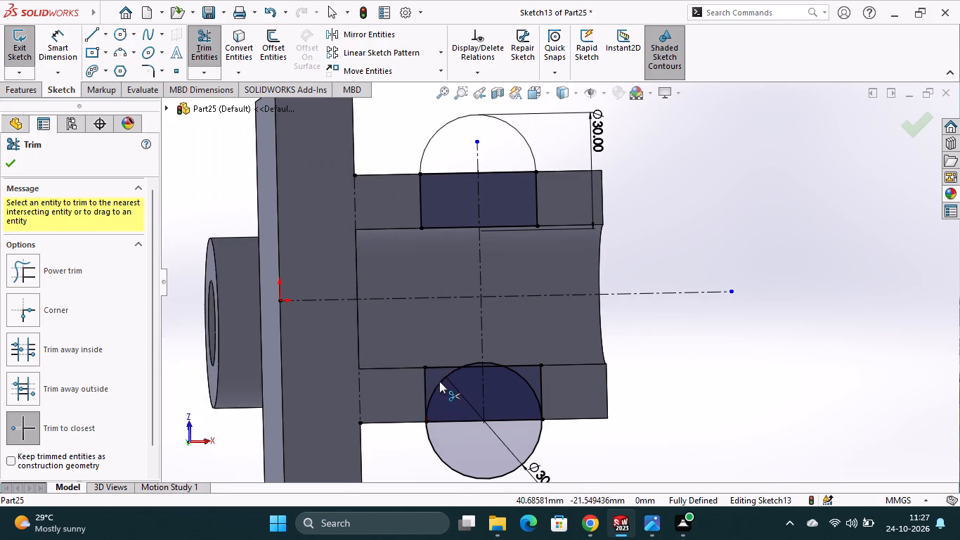
pyautogui.click(526, 383)
pyautogui.scroll(-3, 480, 369)
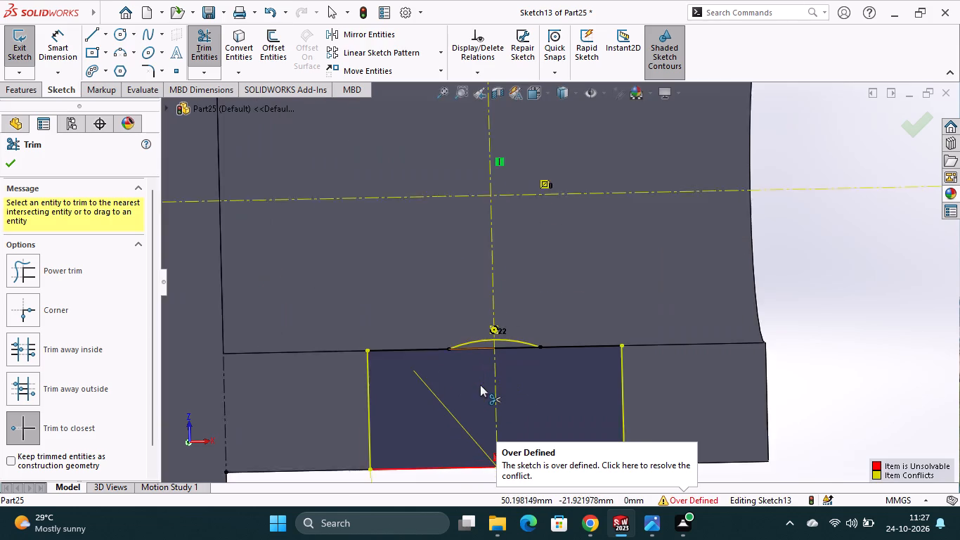
pyautogui.scroll(-1, 480, 385)
pyautogui.click(476, 328)
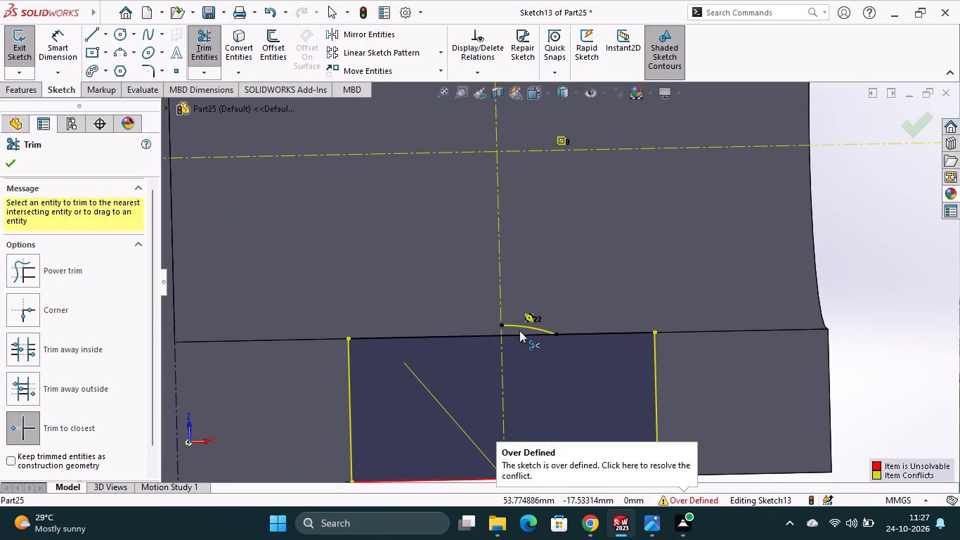
pyautogui.click(521, 324)
pyautogui.scroll(4, 530, 310)
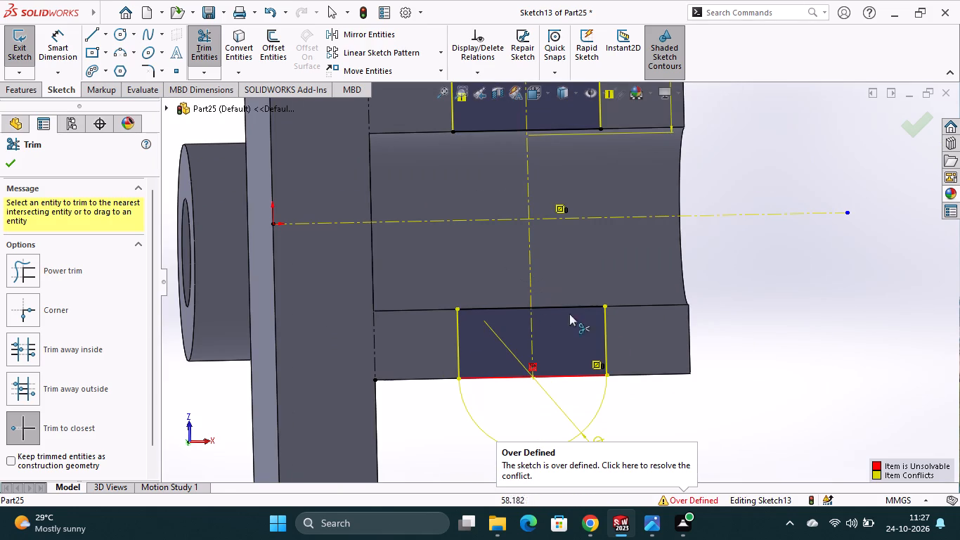
# Trim away both halves of the lower and upper outer edge lines between the arcs and the vertical lines.
pyautogui.click(562, 375)
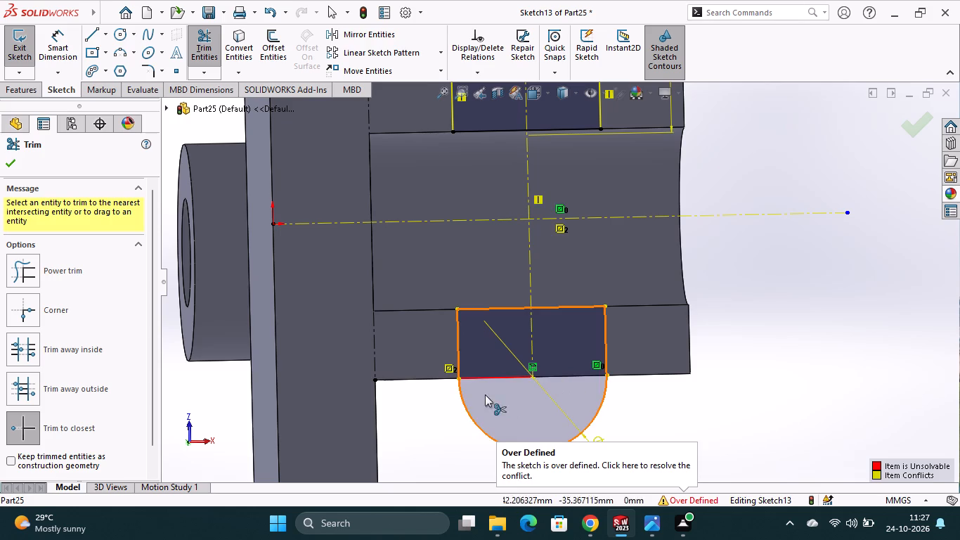
pyautogui.click(496, 377)
pyautogui.scroll(2, 525, 354)
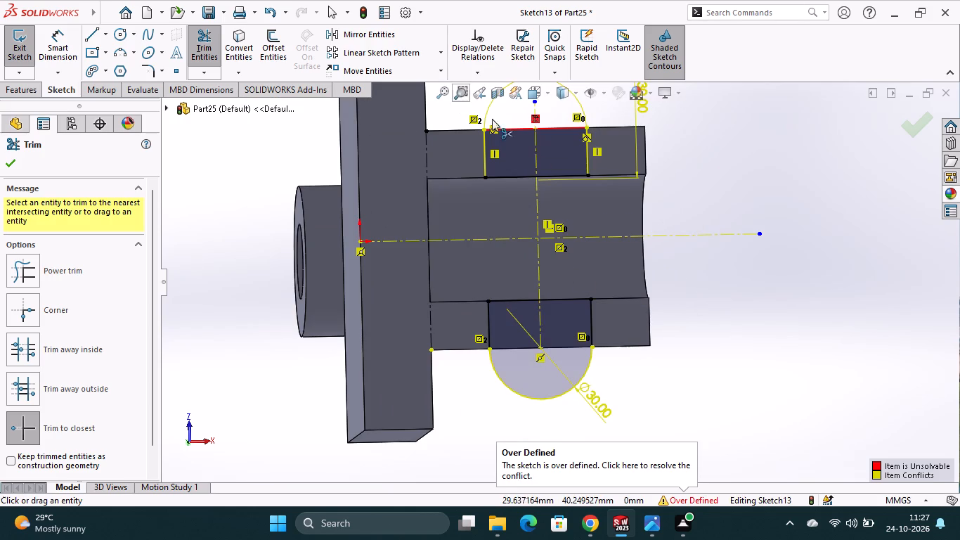
pyautogui.click(520, 129)
pyautogui.click(559, 130)
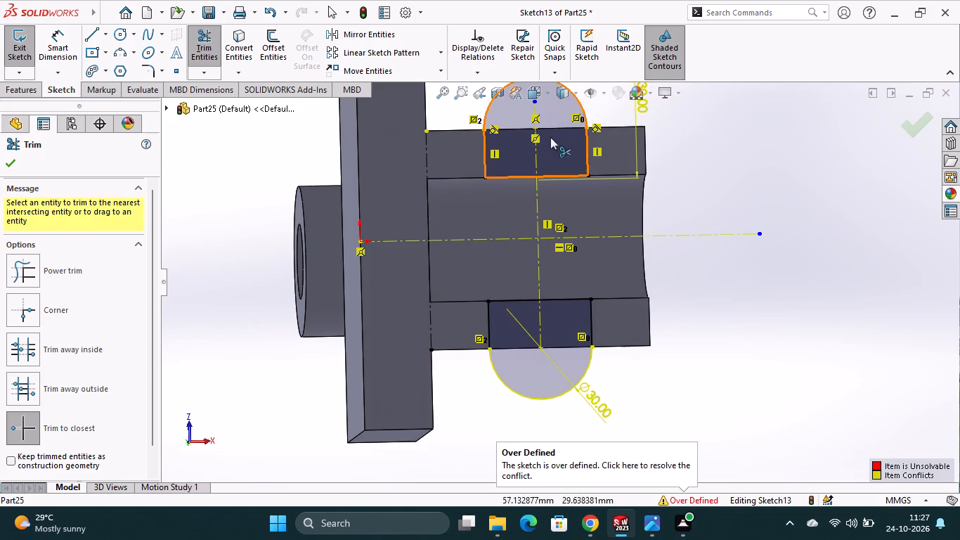
pyautogui.click(16, 160)
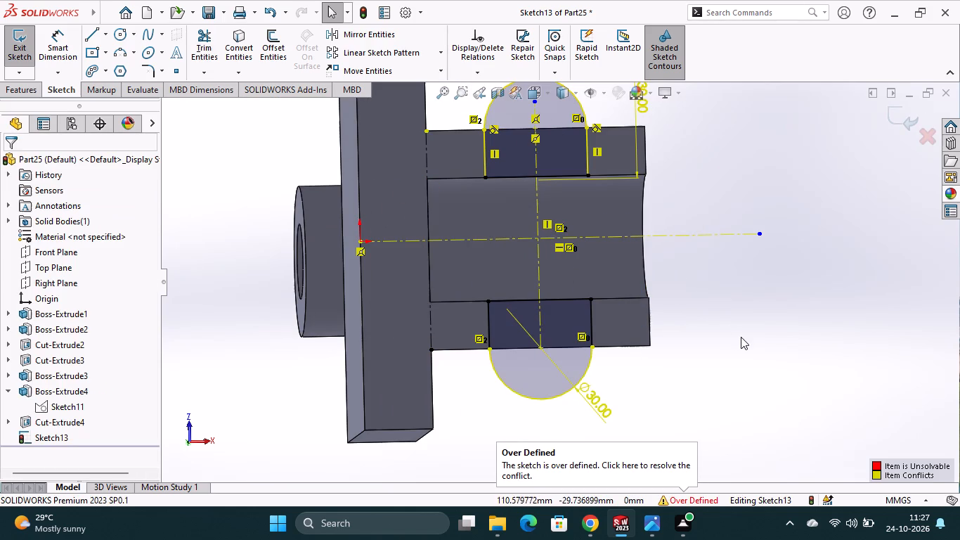
# Delete the 30 mm diameter dimensions from the lower and upper arcs.
pyautogui.click(741, 337)
pyautogui.rightClick(602, 410)
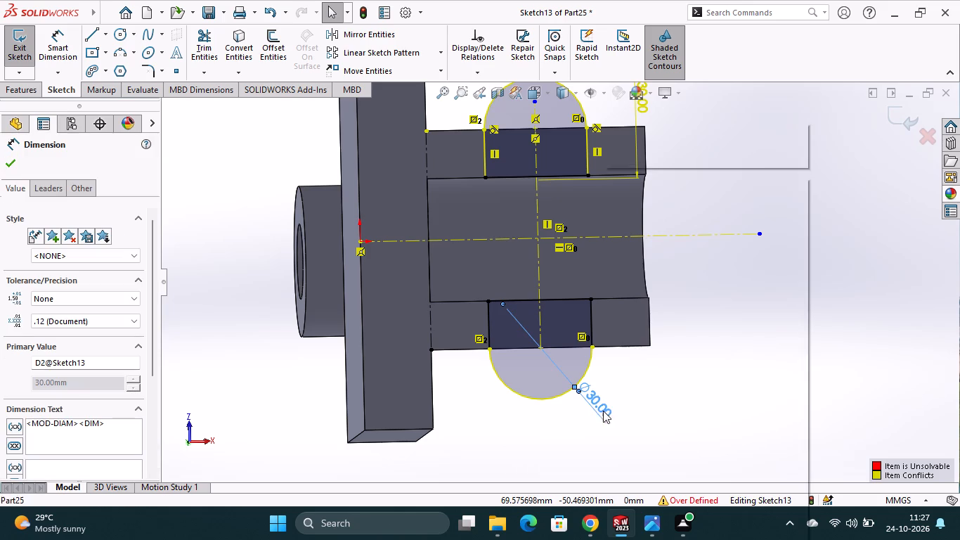
pyautogui.click(636, 360)
pyautogui.click(629, 381)
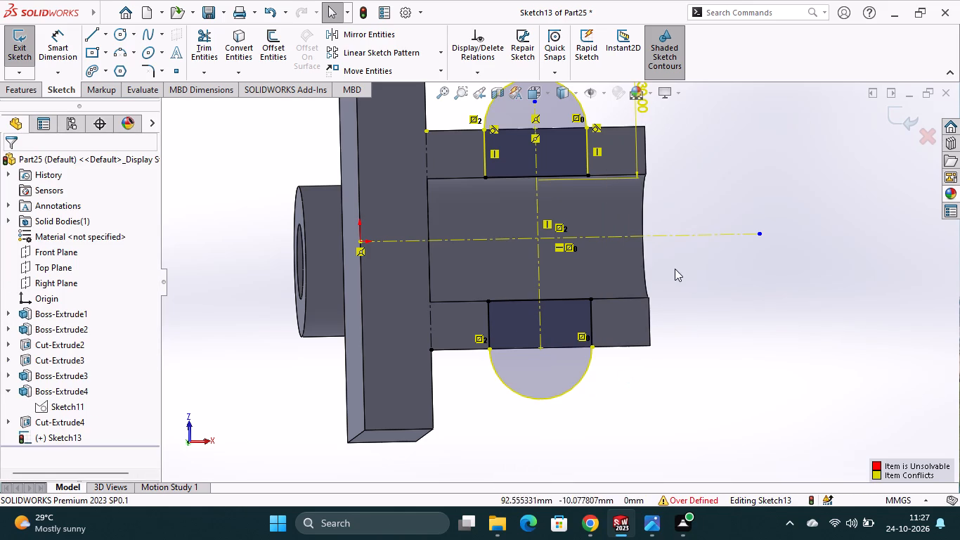
pyautogui.scroll(3, 672, 238)
pyautogui.scroll(-5, 647, 184)
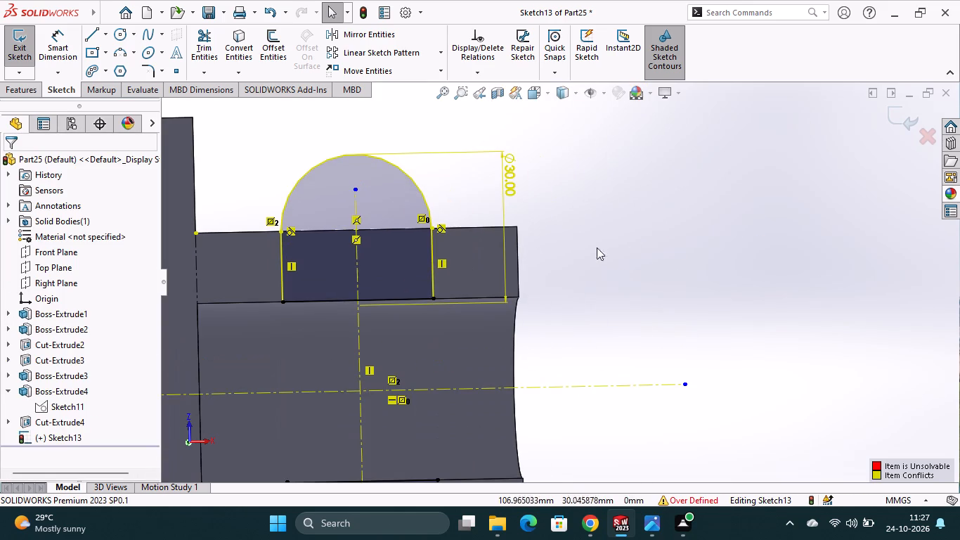
pyautogui.rightClick(506, 174)
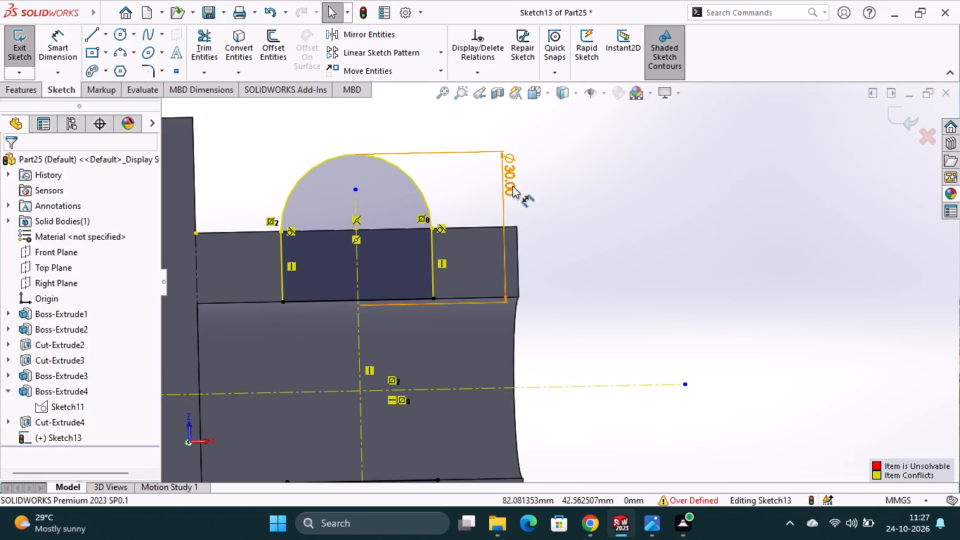
pyautogui.click(571, 356)
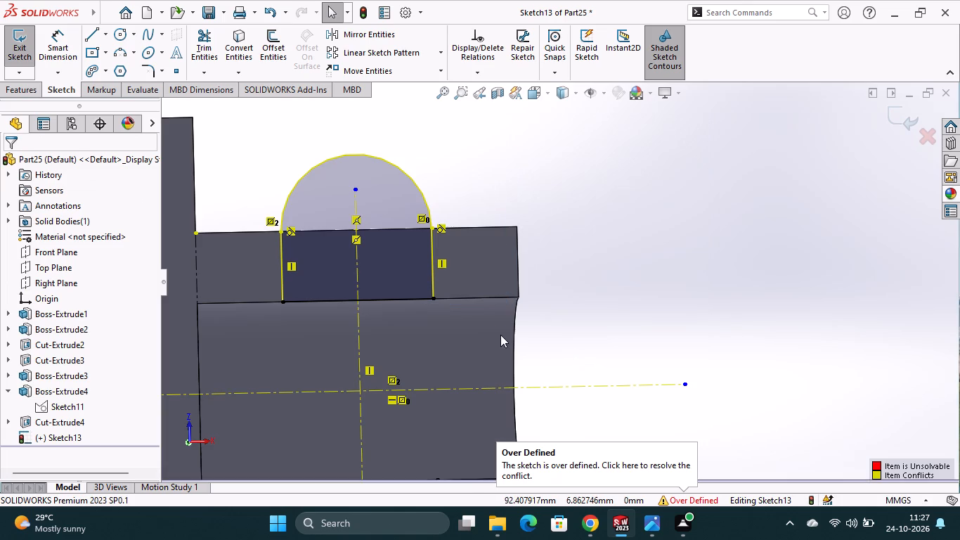
# Delete the conflicting symmetric relation that ties the upper and lower arc endpoints farther from the plate across the horizontal centreline.
pyautogui.scroll(3, 505, 336)
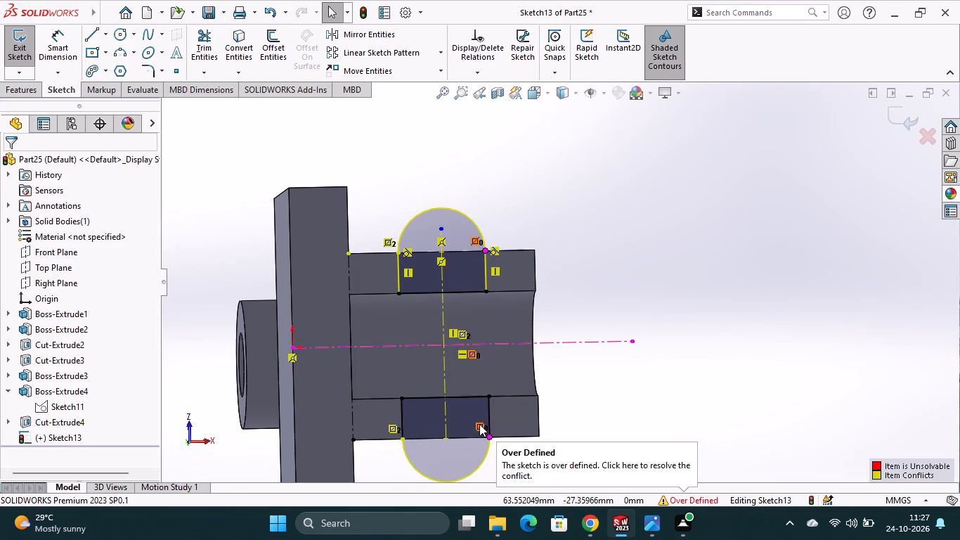
pyautogui.rightClick(479, 424)
pyautogui.click(486, 492)
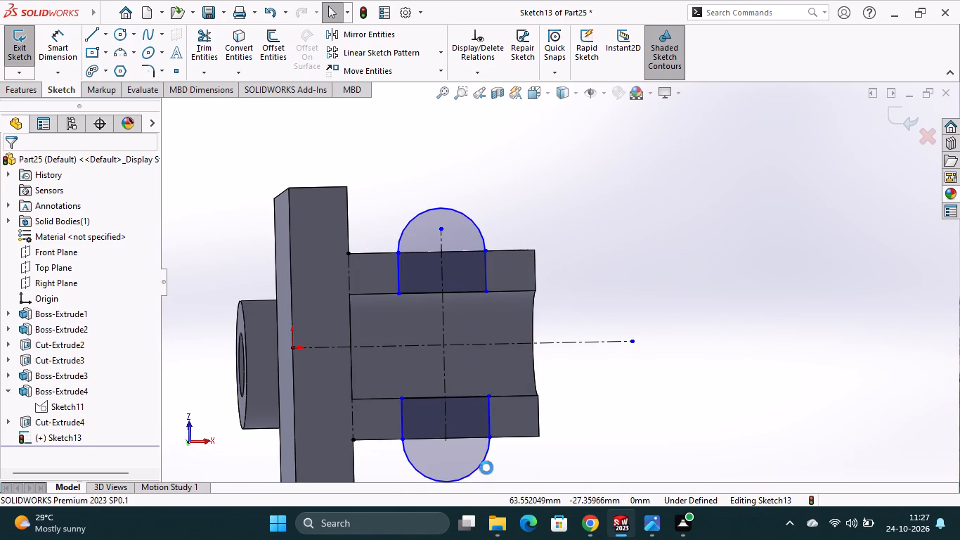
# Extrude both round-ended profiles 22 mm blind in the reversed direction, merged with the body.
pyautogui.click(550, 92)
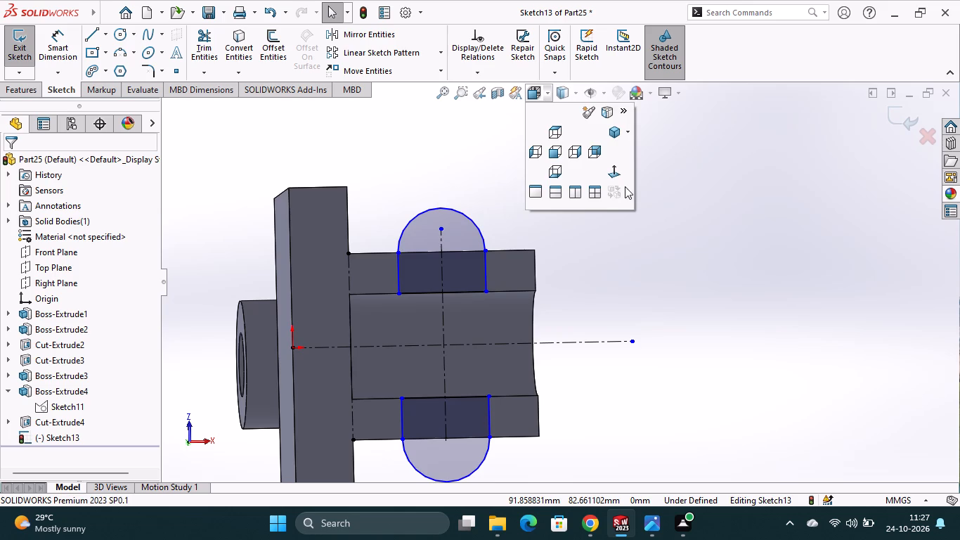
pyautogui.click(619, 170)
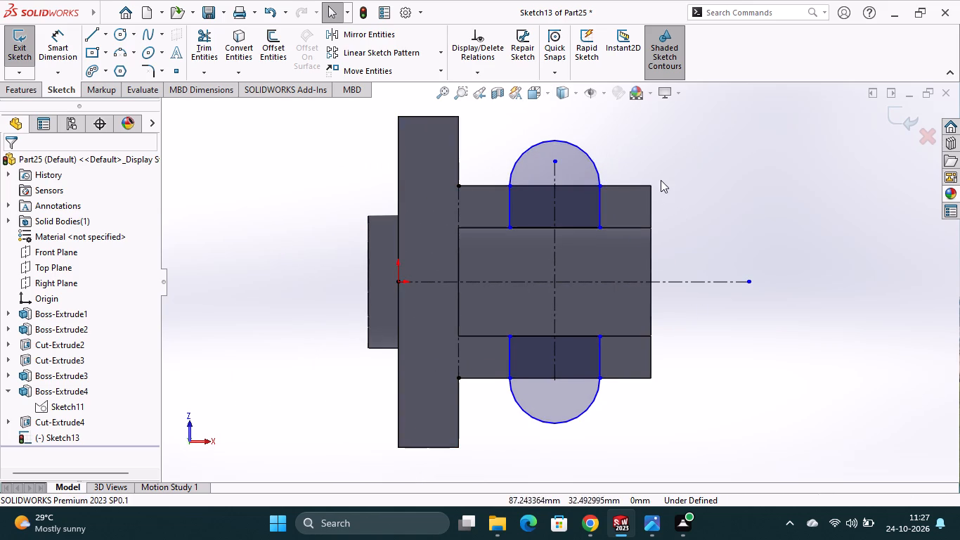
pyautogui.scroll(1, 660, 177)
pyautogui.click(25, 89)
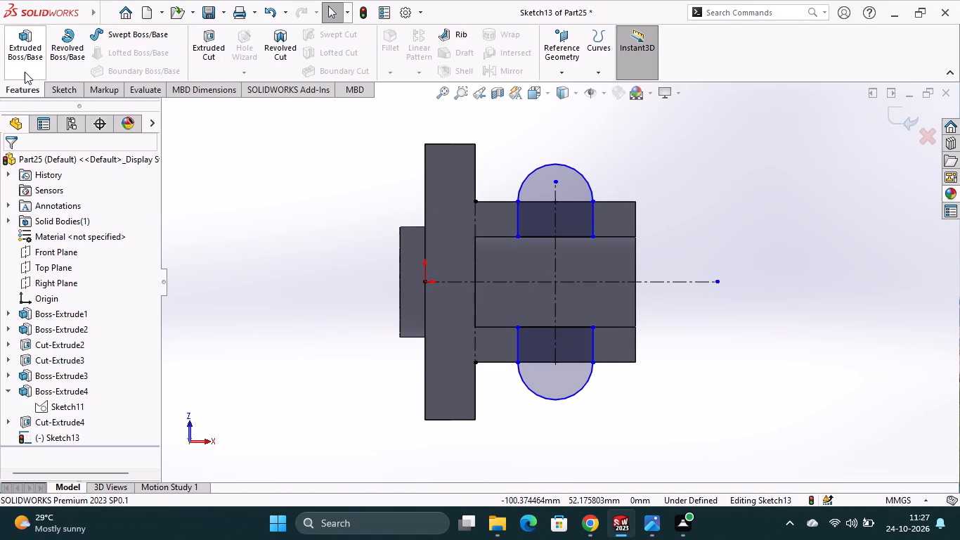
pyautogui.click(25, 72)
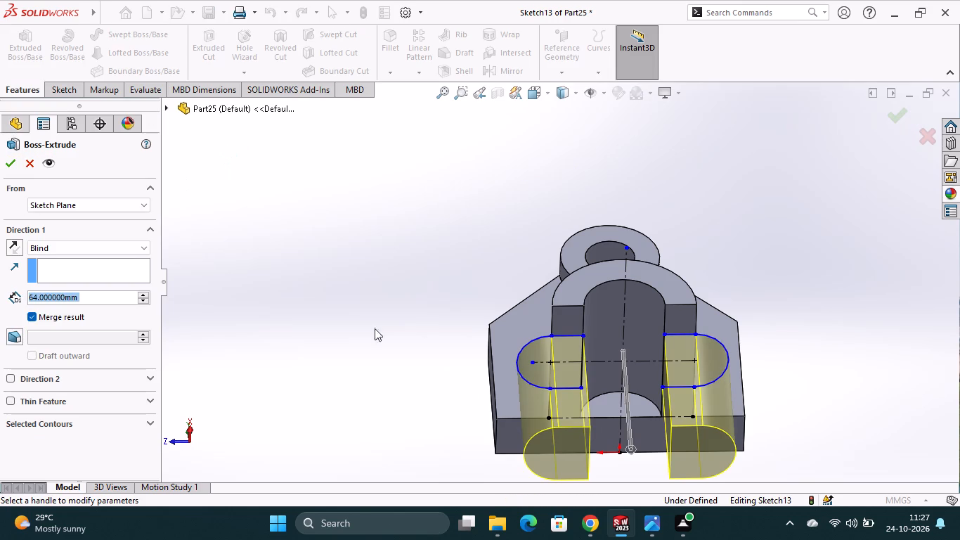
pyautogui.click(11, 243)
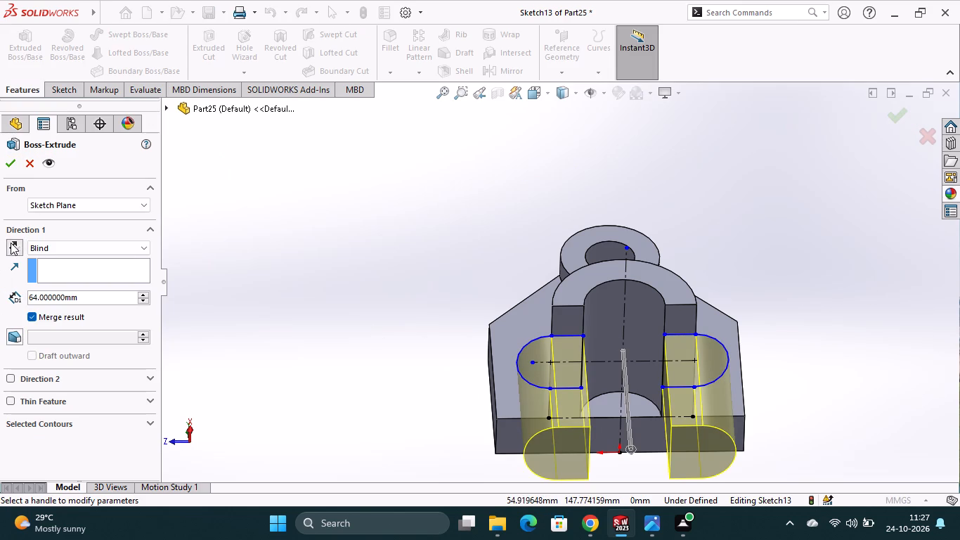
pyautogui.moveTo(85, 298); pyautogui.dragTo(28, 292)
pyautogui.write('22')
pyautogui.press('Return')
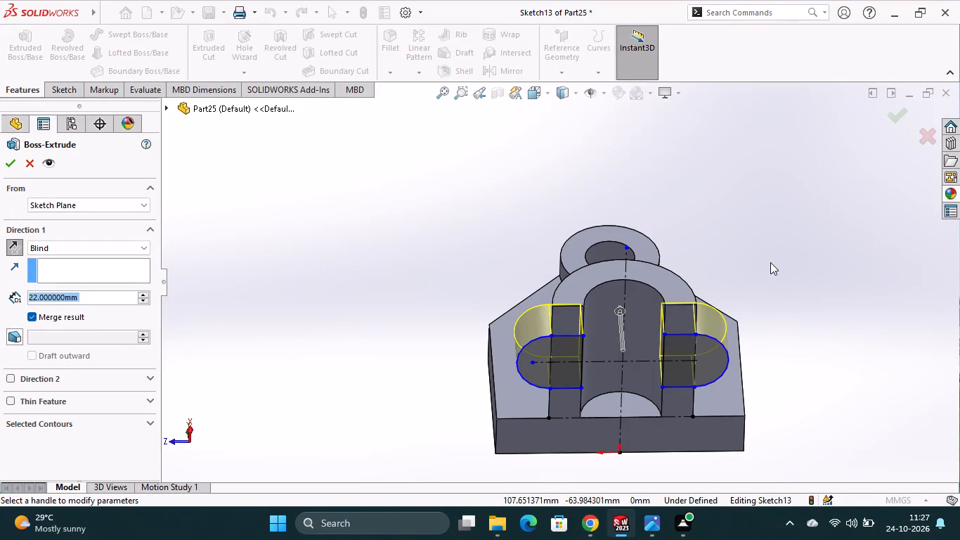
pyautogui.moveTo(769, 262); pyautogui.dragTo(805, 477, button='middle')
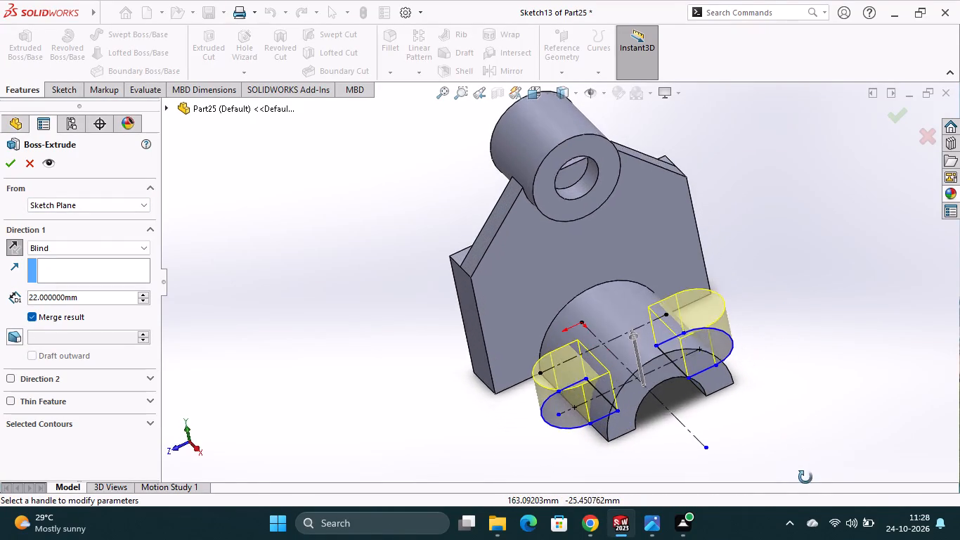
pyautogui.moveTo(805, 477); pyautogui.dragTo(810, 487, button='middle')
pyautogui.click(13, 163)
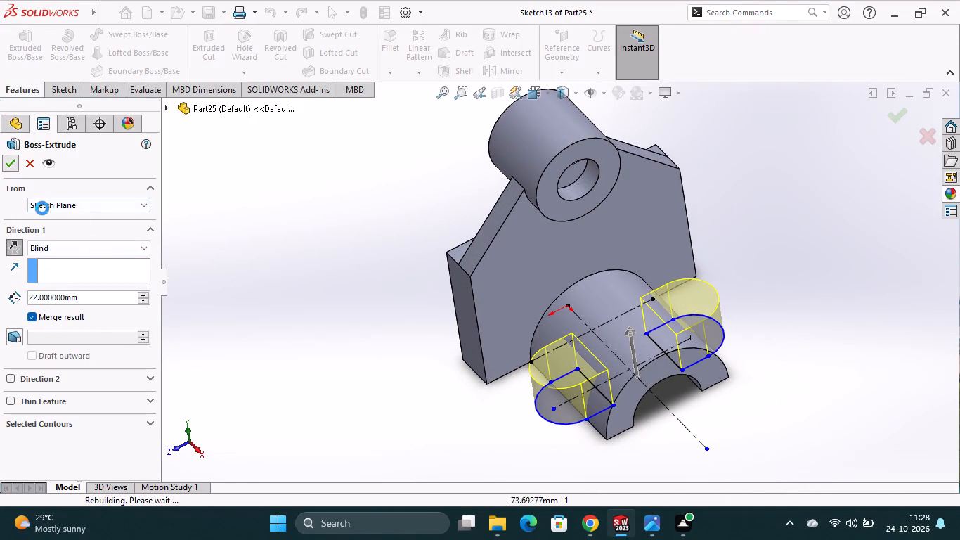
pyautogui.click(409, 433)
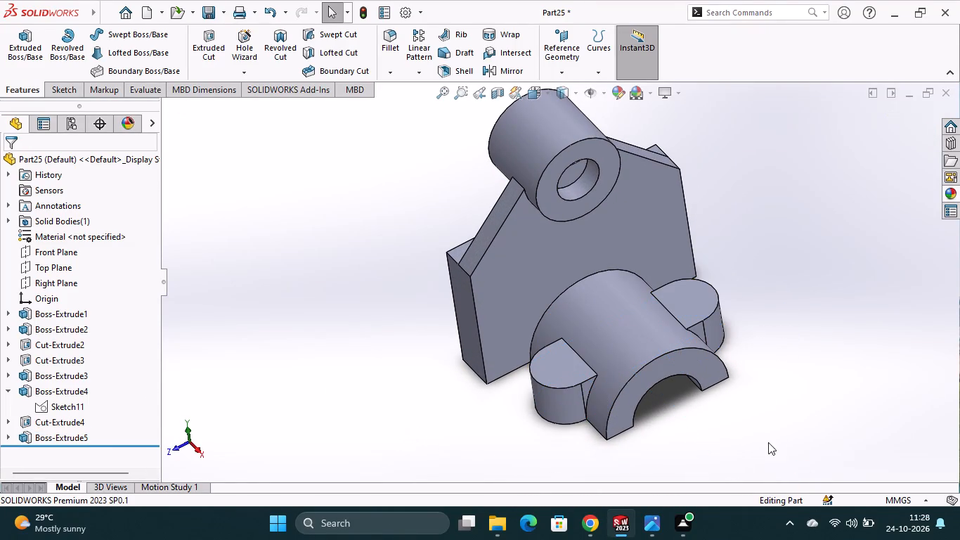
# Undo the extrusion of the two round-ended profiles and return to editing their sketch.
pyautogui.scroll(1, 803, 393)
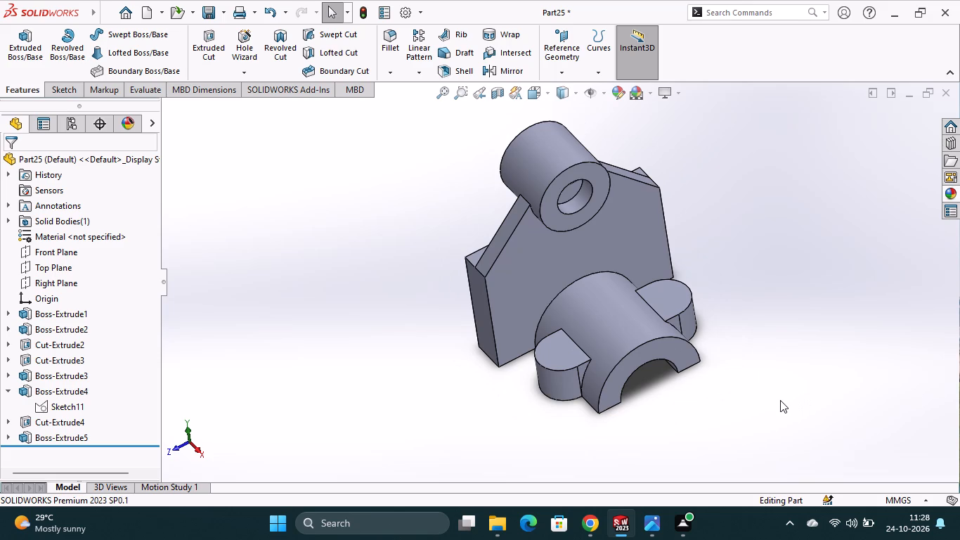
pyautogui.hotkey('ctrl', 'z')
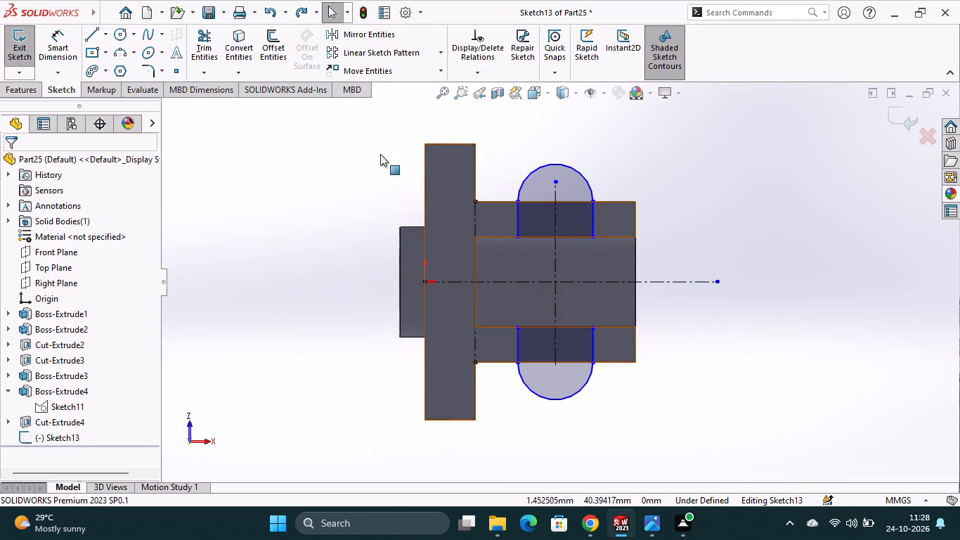
# Dimension the length of the upper profile's vertical line on the side away from the plate.
pyautogui.click(71, 41)
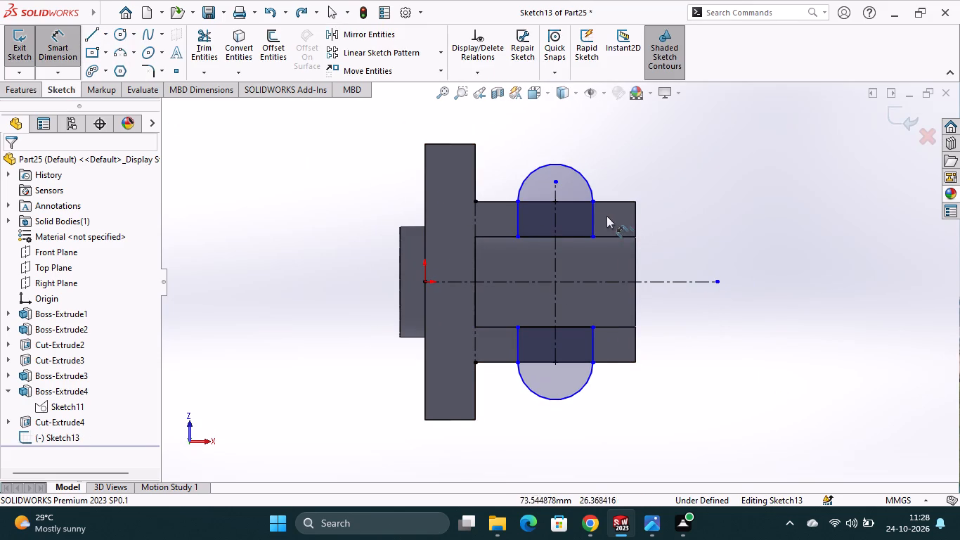
pyautogui.click(592, 221)
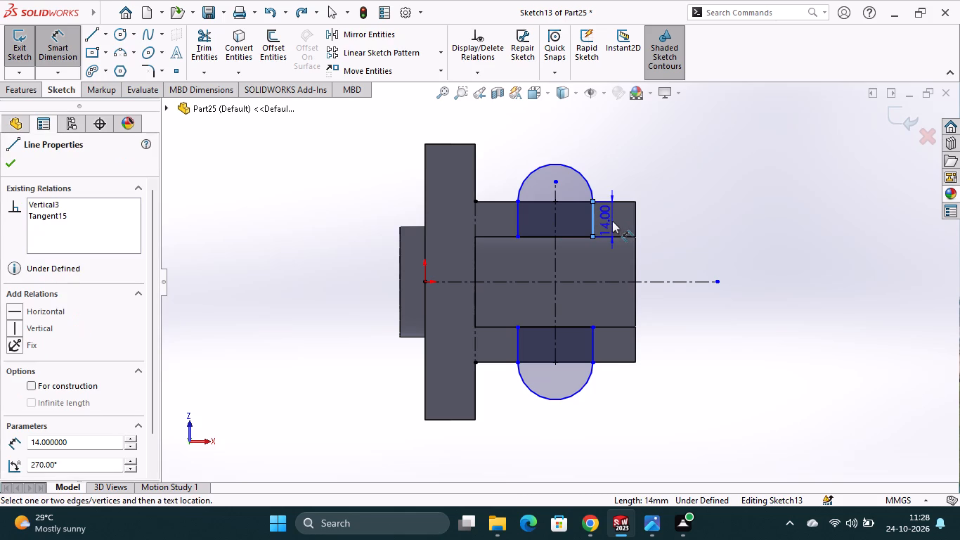
pyautogui.doubleClick(612, 221)
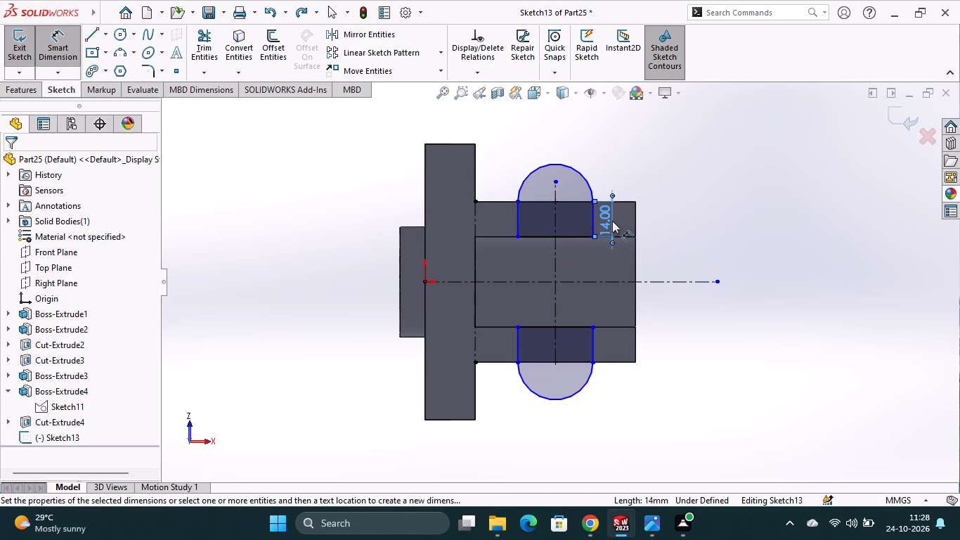
pyautogui.click(557, 265)
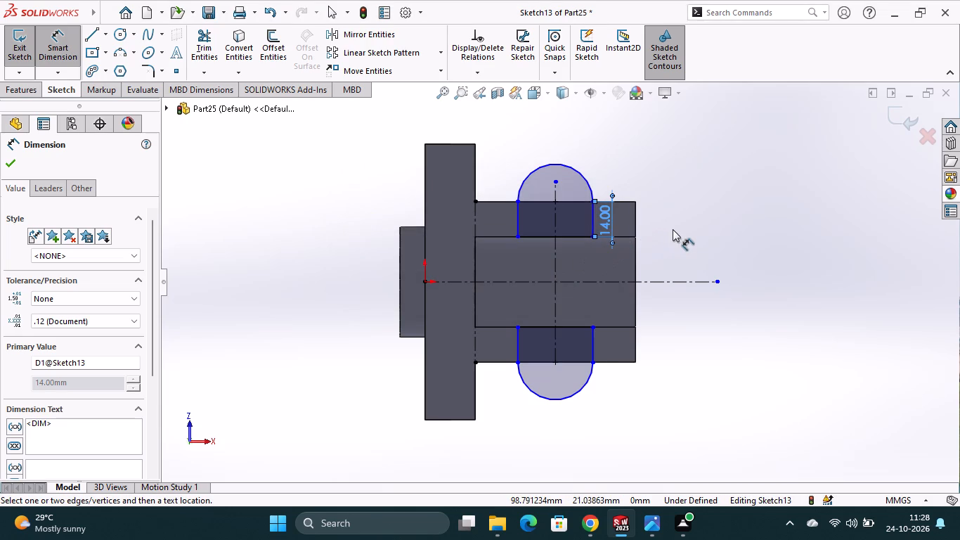
# Delete the upper and lower arcs from the sketch, keeping the vertical side lines.
pyautogui.rightClick(543, 165)
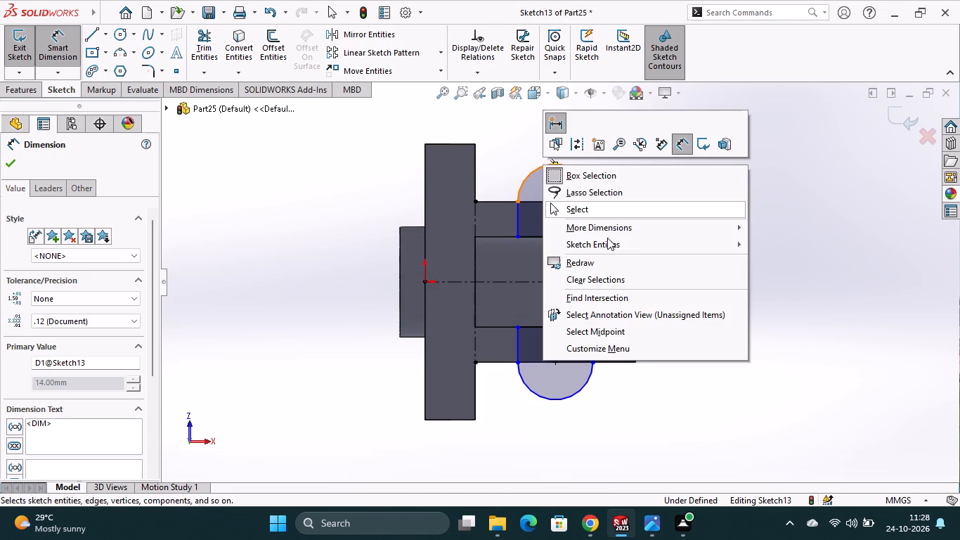
pyautogui.click(63, 44)
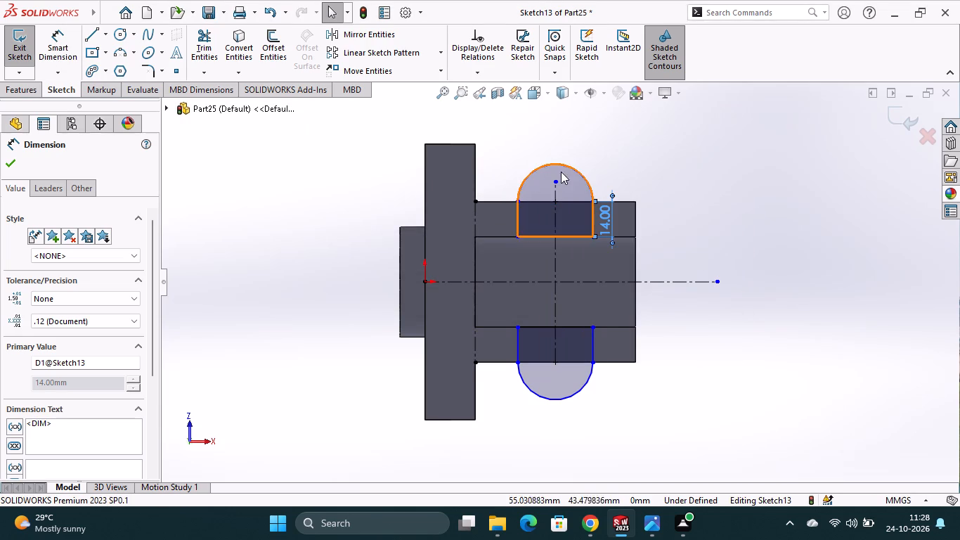
pyautogui.rightClick(557, 161)
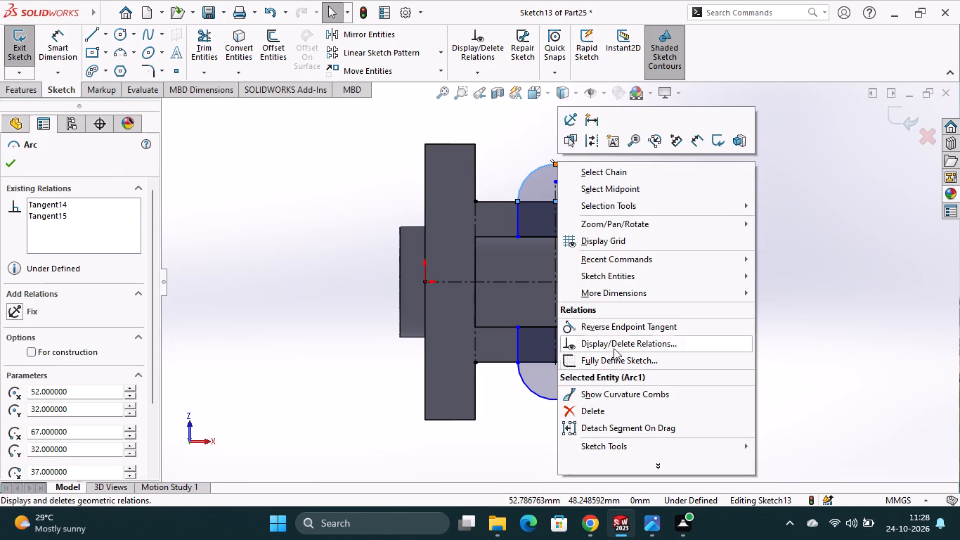
pyautogui.click(595, 408)
pyautogui.rightClick(560, 398)
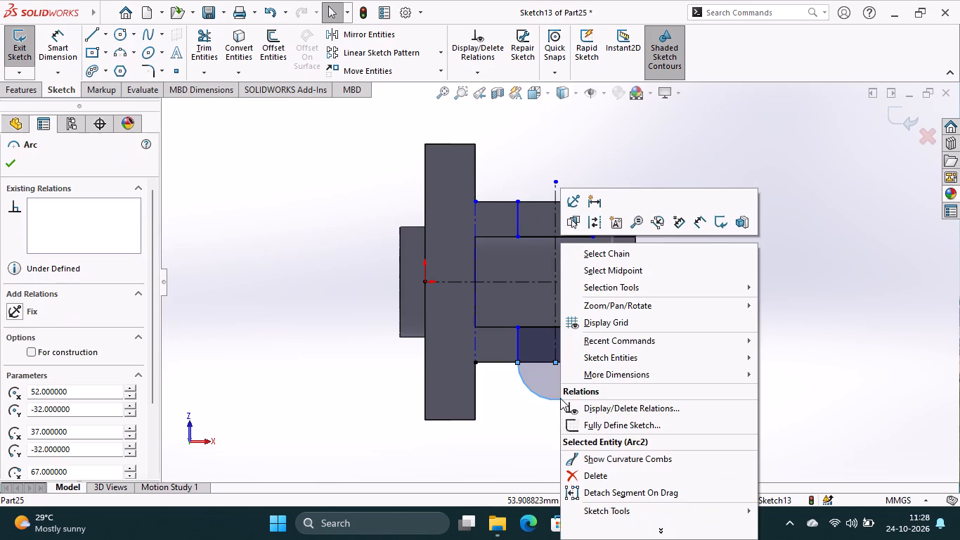
pyautogui.click(603, 472)
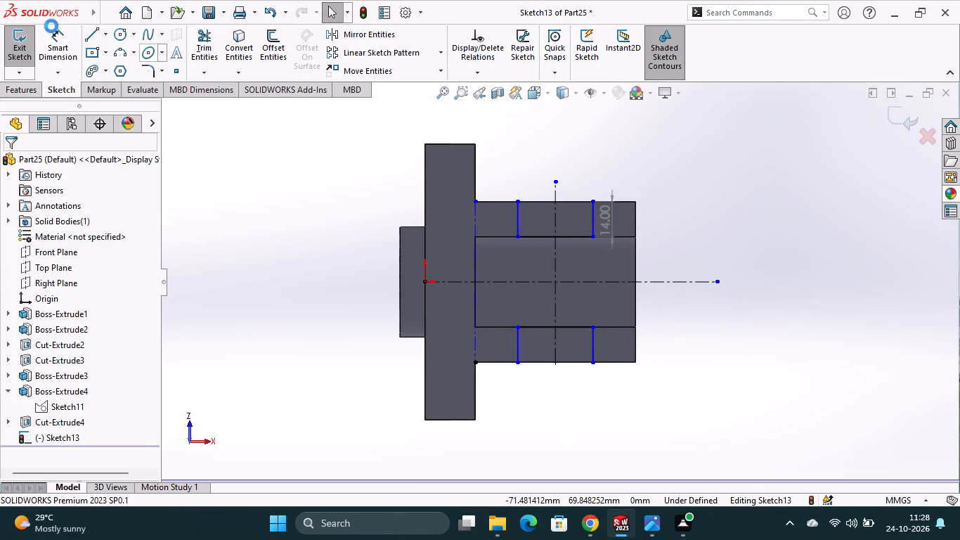
# Dimension the lower profile's vertical line on the side away from the plate to 20 mm.
pyautogui.click(47, 43)
pyautogui.click(592, 349)
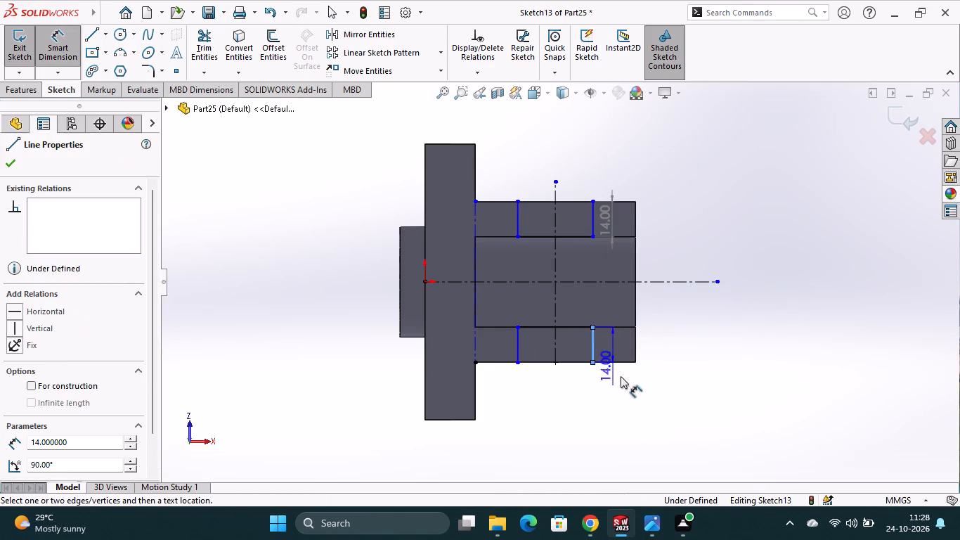
pyautogui.click(627, 392)
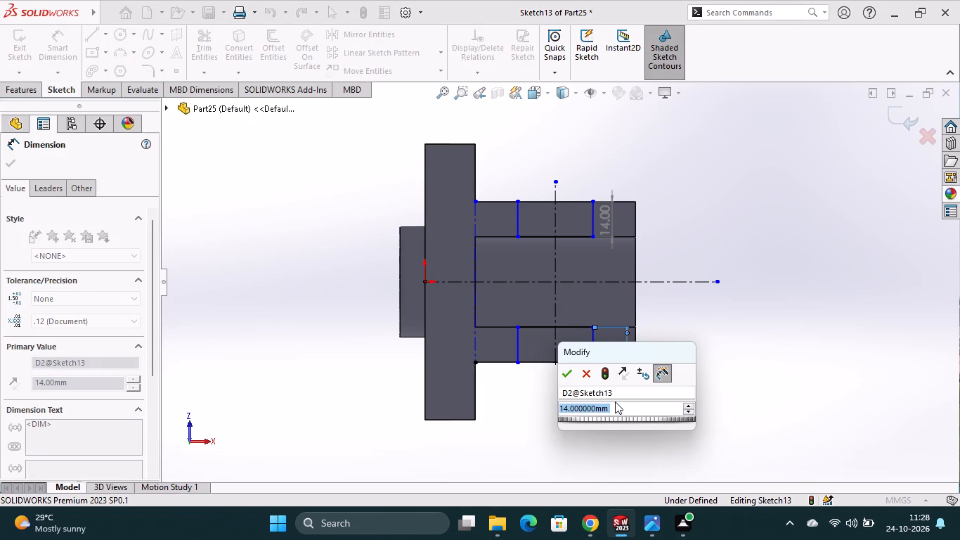
pyautogui.press('2')
pyautogui.press('0')
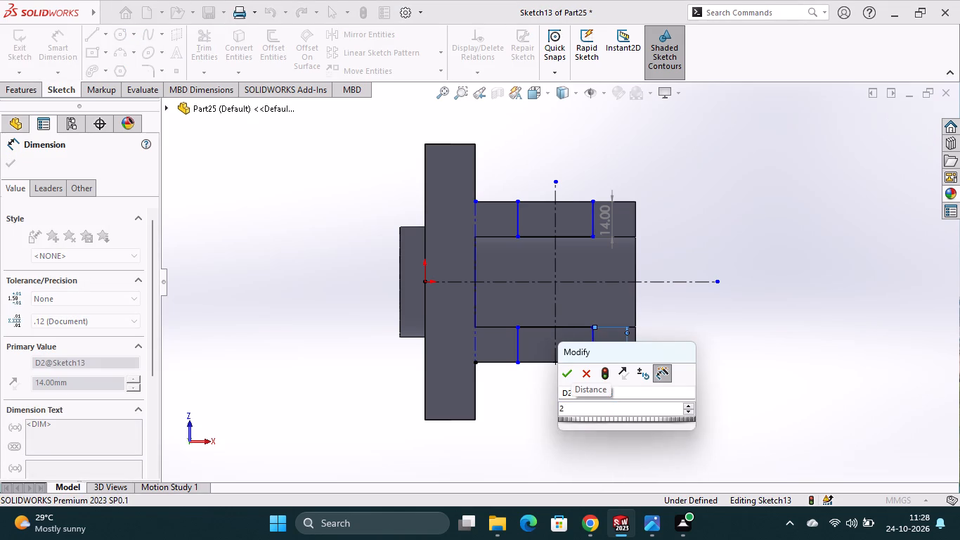
pyautogui.press('Return')
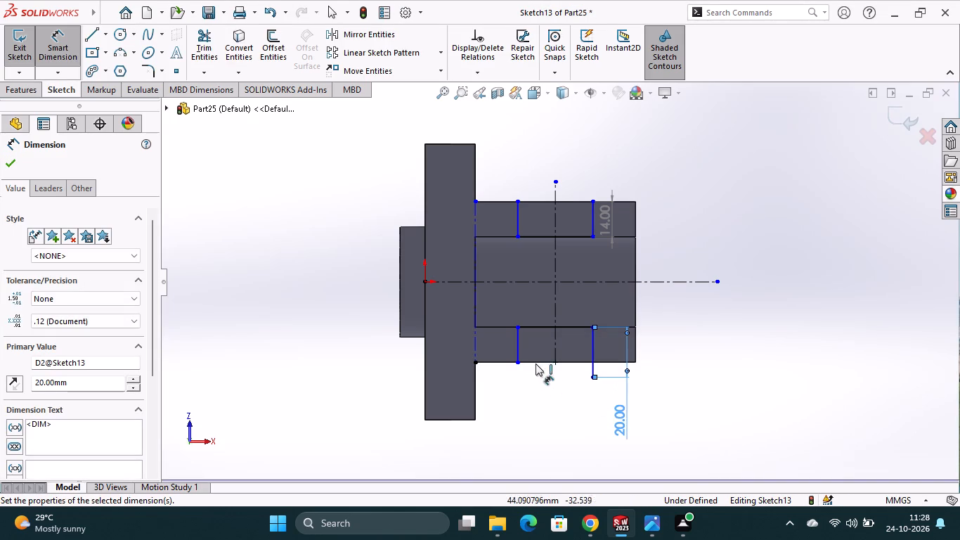
# Apply an Equal relation to the four vertical side lines of the upper and lower profiles, matching the 20 mm line.
pyautogui.click(518, 352)
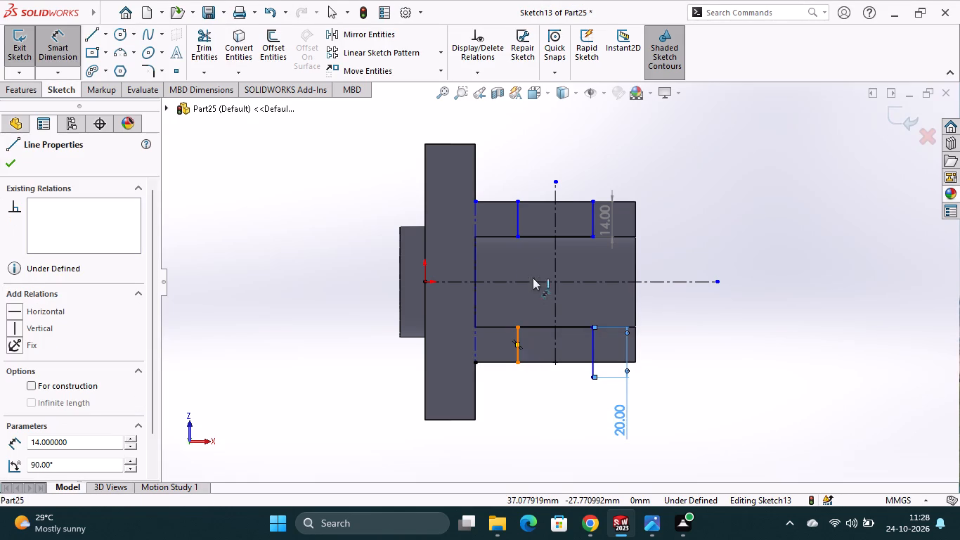
pyautogui.press('Escape')
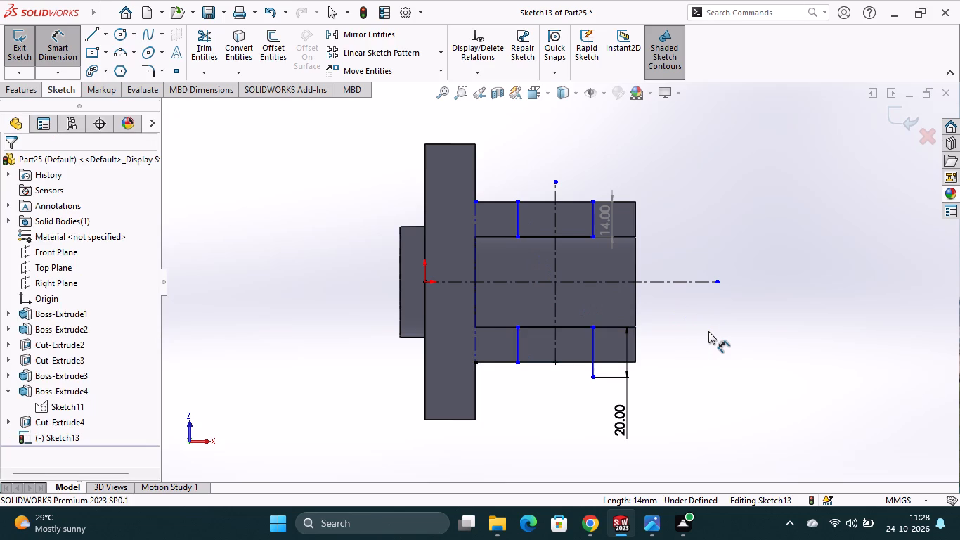
pyautogui.press('Escape')
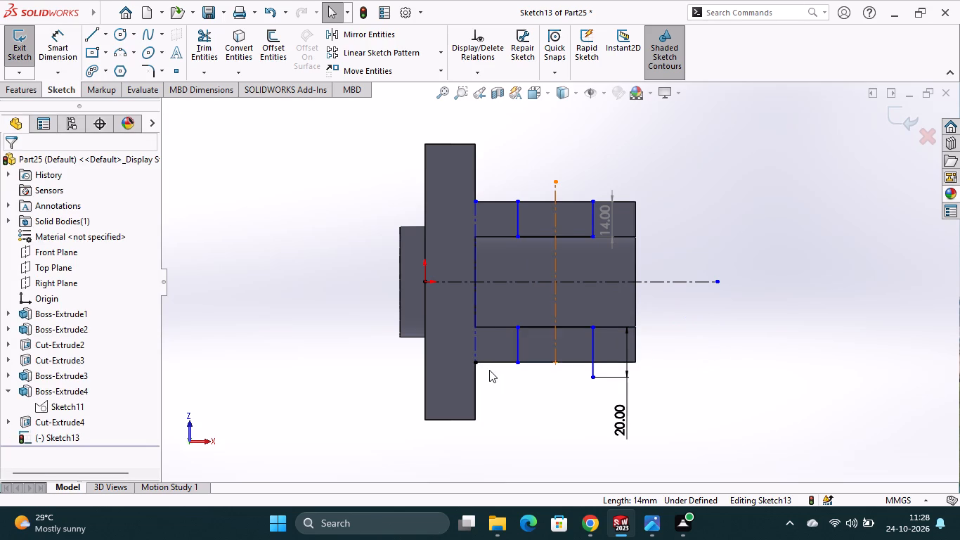
pyautogui.click(516, 349)
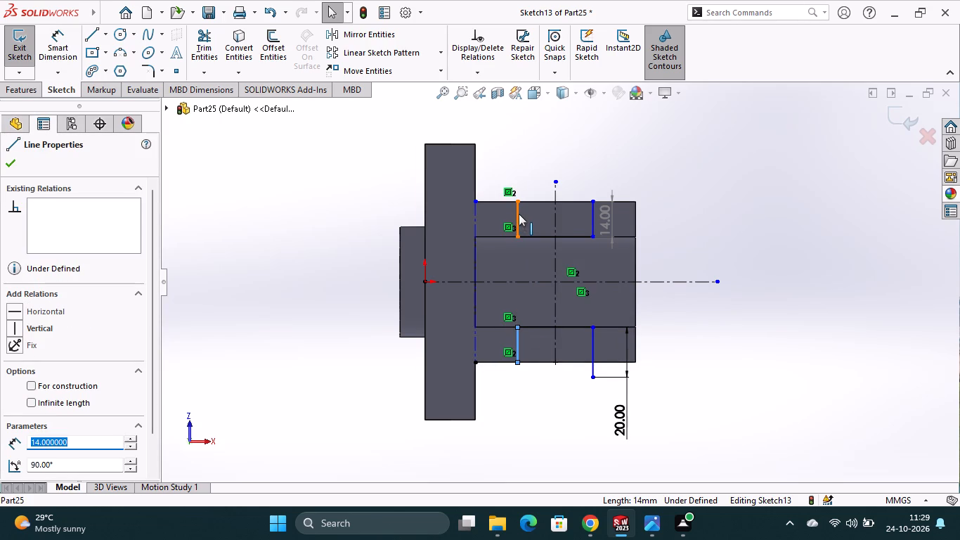
pyautogui.keyDown('ctrl'); pyautogui.click(518, 214); pyautogui.keyUp('ctrl')
pyautogui.keyDown('ctrl'); pyautogui.click(592, 222); pyautogui.keyUp('ctrl')
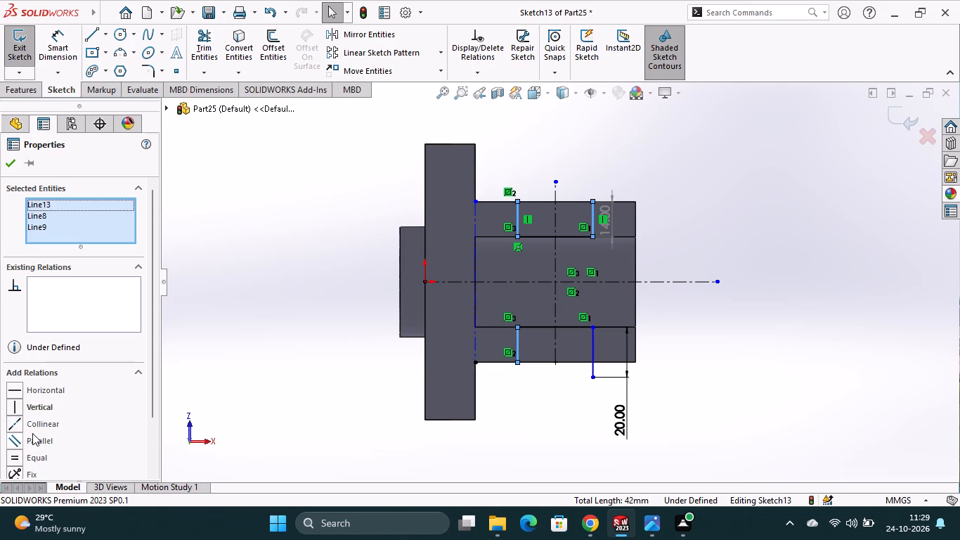
pyautogui.click(10, 454)
pyautogui.keyDown('ctrl'); pyautogui.click(591, 351); pyautogui.keyUp('ctrl')
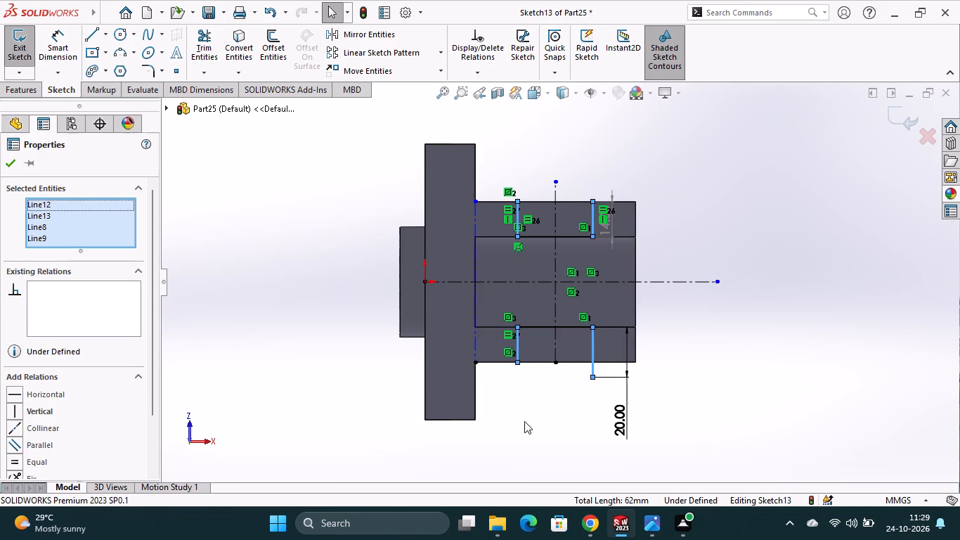
pyautogui.click(11, 460)
pyautogui.click(11, 164)
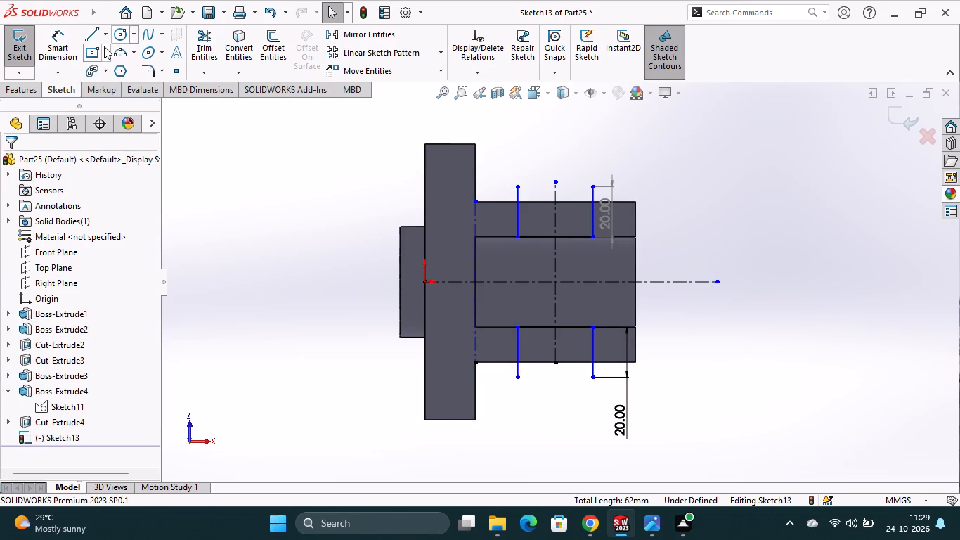
# Sketch a horizontal centerline about 45 mm long through the lower ends of the lower profile's side lines.
pyautogui.click(106, 37)
pyautogui.click(109, 72)
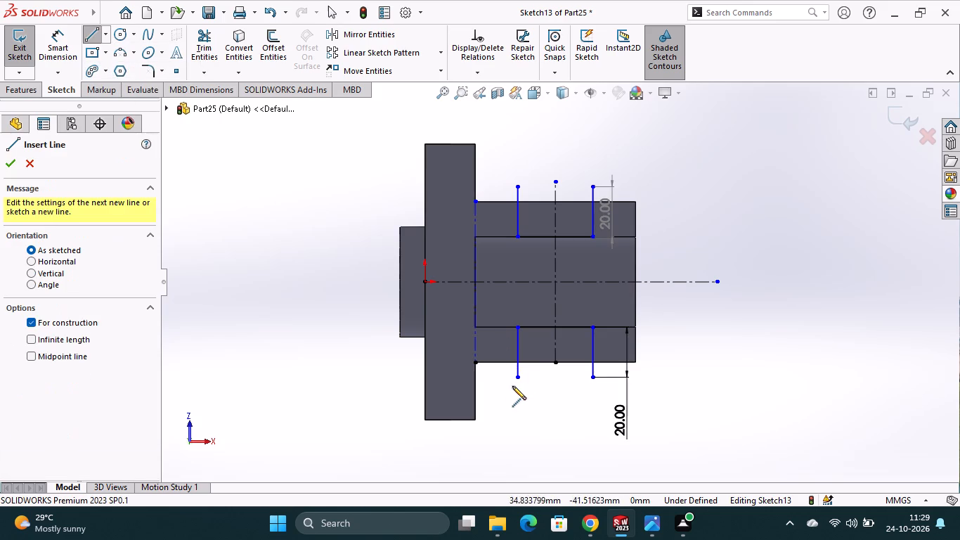
pyautogui.click(500, 380)
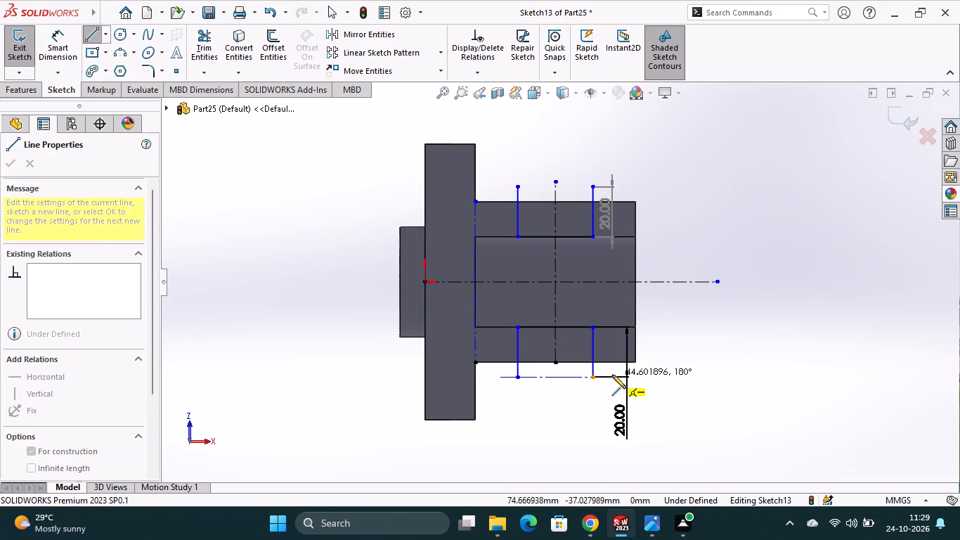
pyautogui.click(612, 375)
pyautogui.press('Escape')
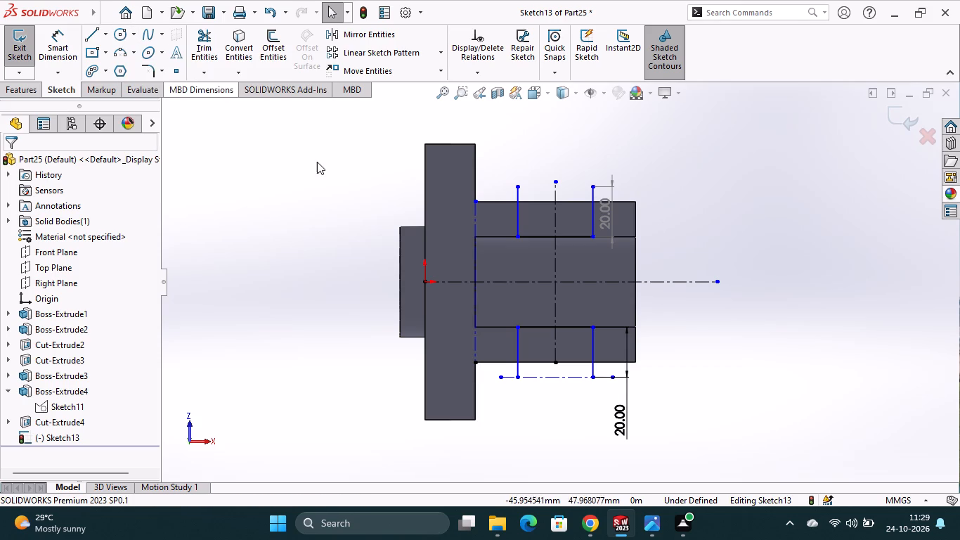
# Extend the vertical centerline down to the new horizontal centerline.
pyautogui.click(214, 77)
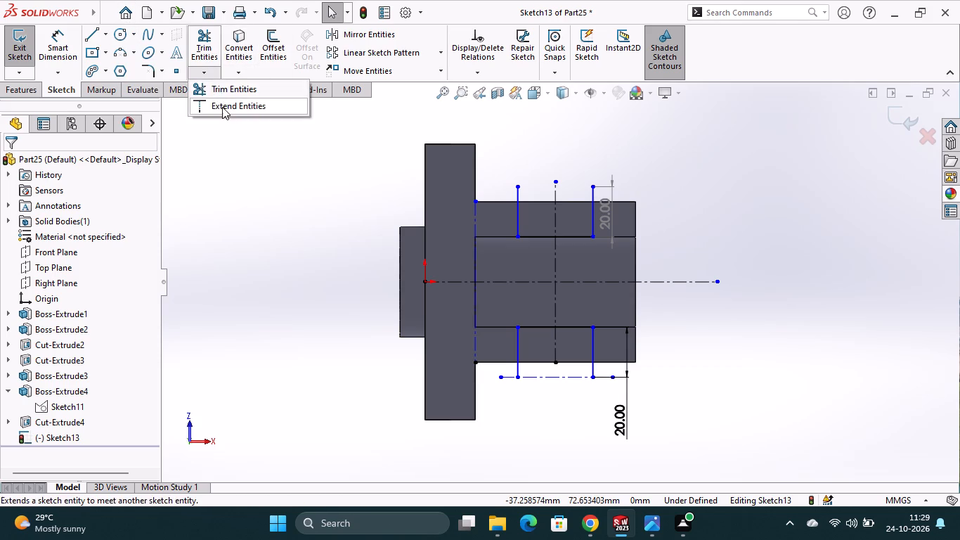
pyautogui.click(222, 107)
pyautogui.click(553, 299)
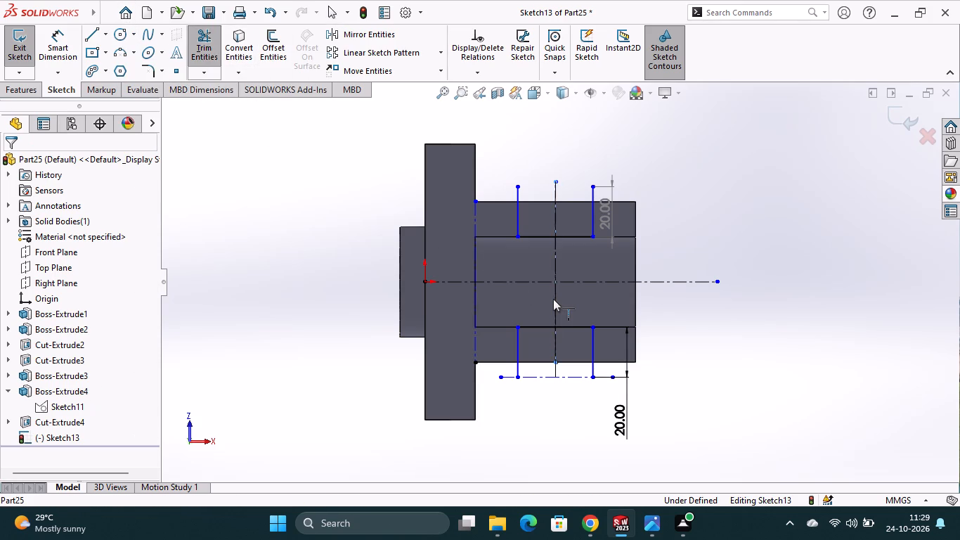
# Close the lower profile with a 180° three-point arc of 15 mm radius between its side lines' lower ends.
pyautogui.click(120, 36)
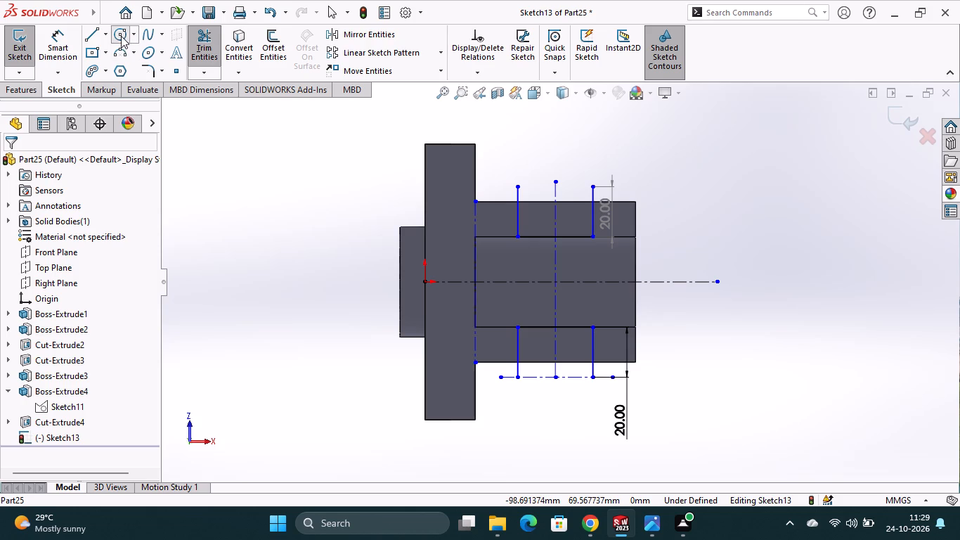
pyautogui.click(117, 55)
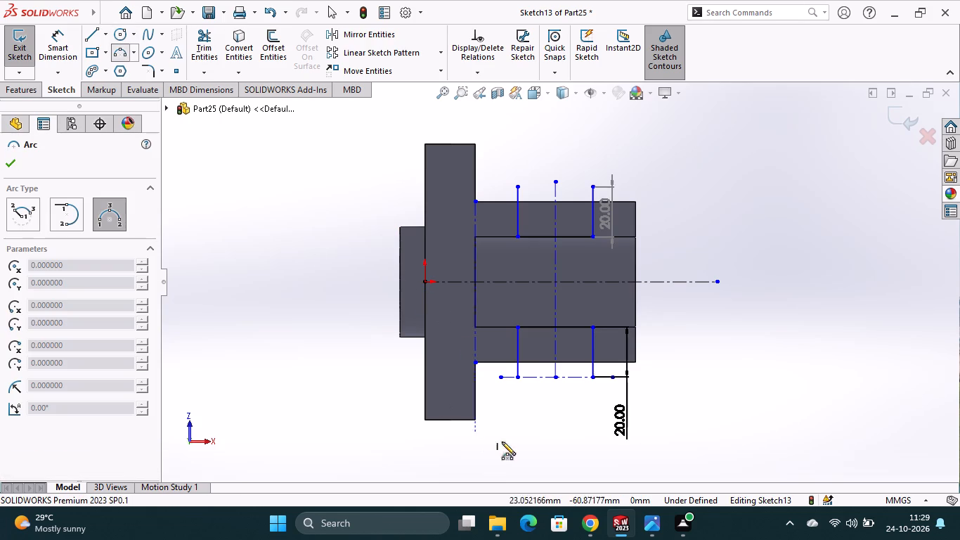
pyautogui.click(520, 379)
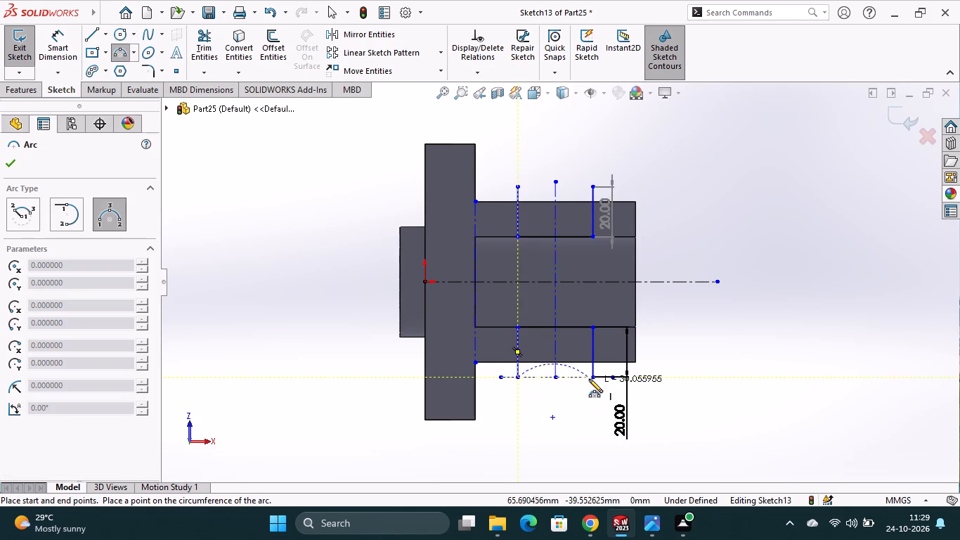
pyautogui.click(589, 376)
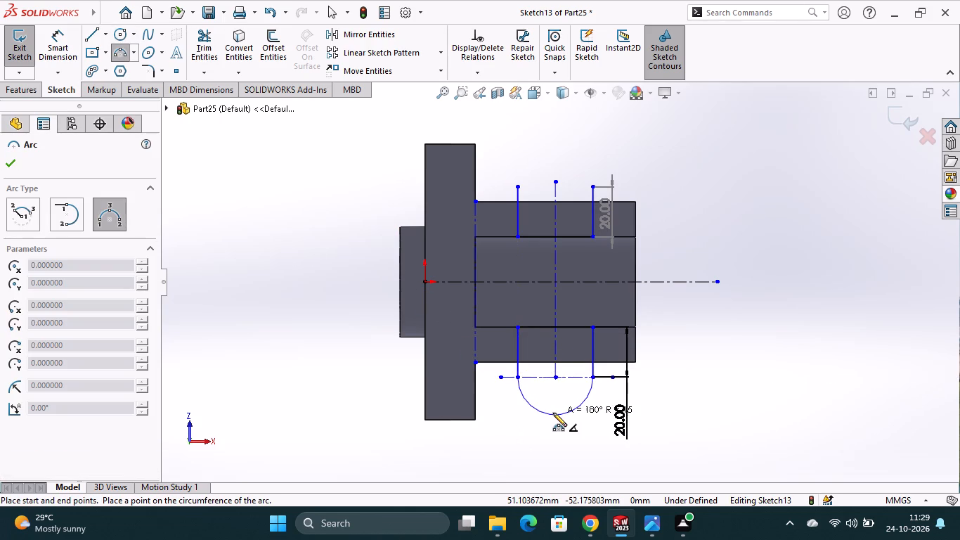
pyautogui.click(553, 413)
pyautogui.press('Escape')
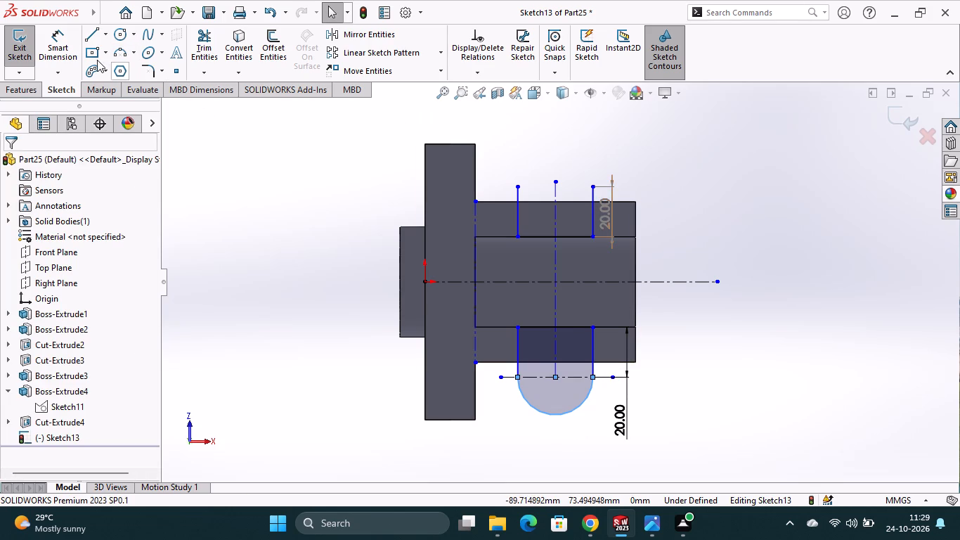
# Close the upper profile with a 180° three-point arc of 15 mm radius between its side lines' upper ends.
pyautogui.click(122, 51)
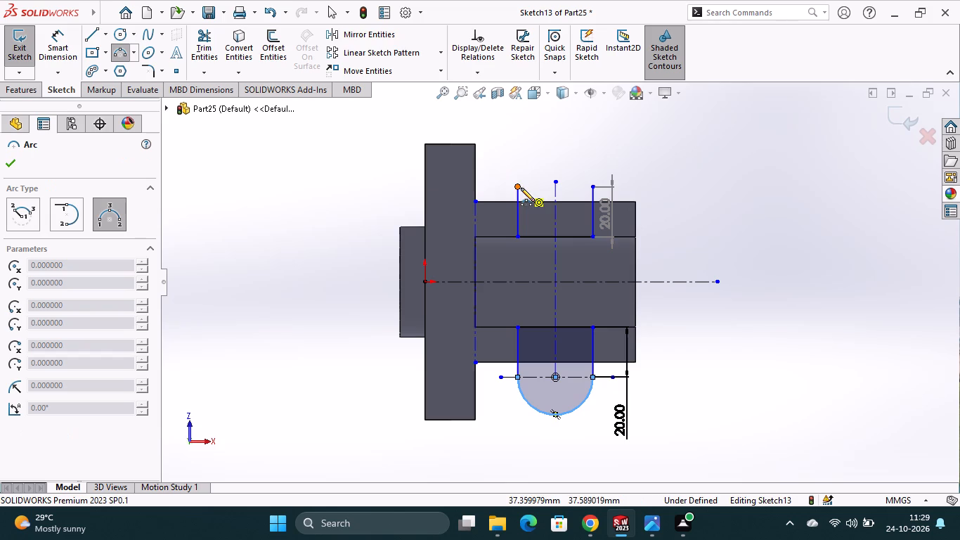
pyautogui.click(519, 187)
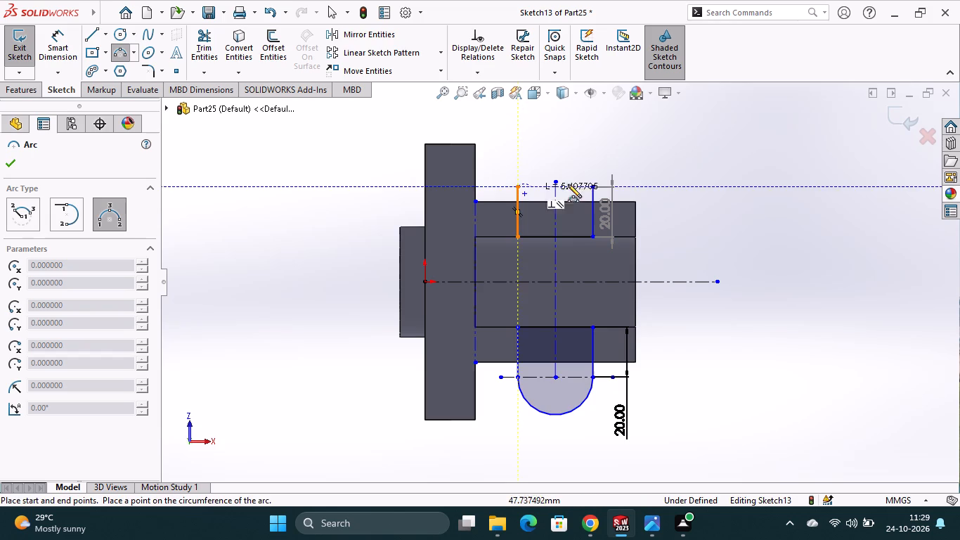
pyautogui.click(590, 186)
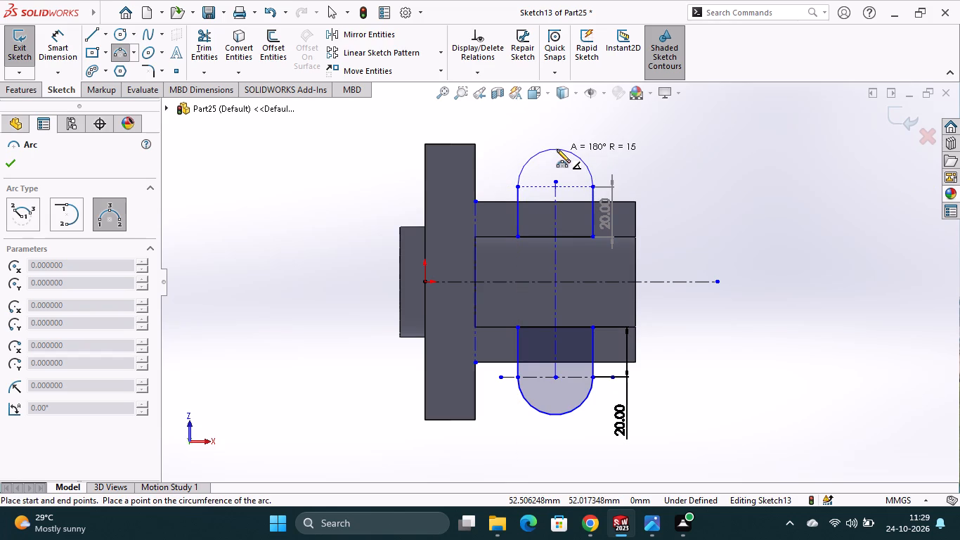
pyautogui.click(557, 149)
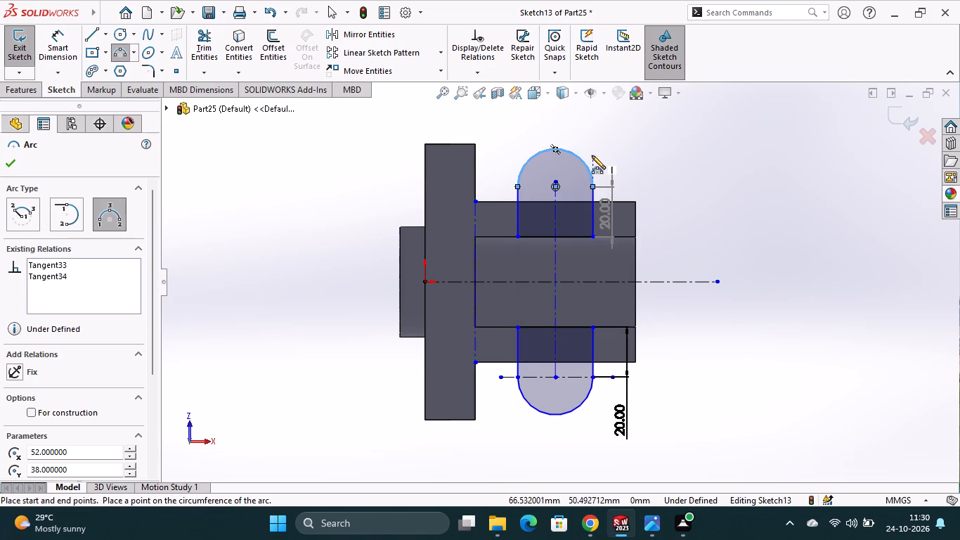
pyautogui.press('Escape')
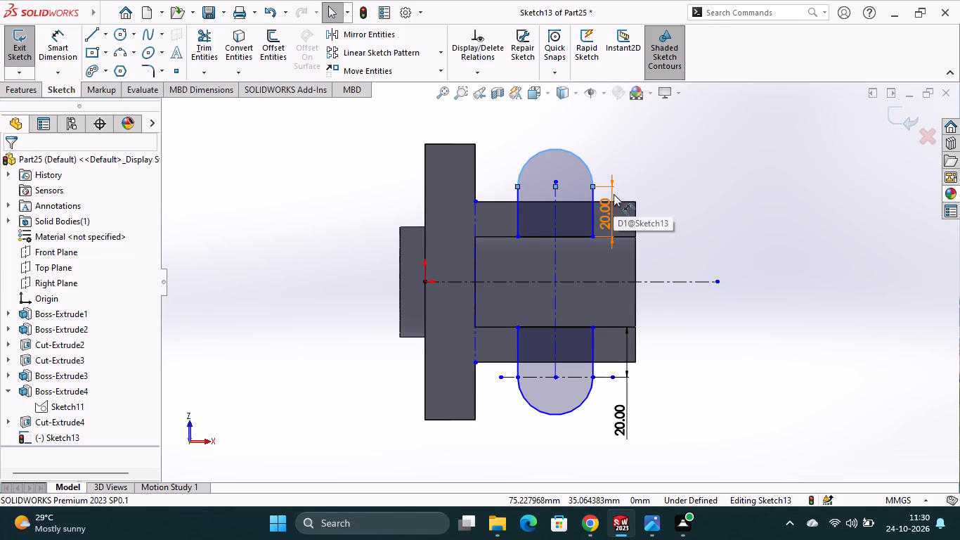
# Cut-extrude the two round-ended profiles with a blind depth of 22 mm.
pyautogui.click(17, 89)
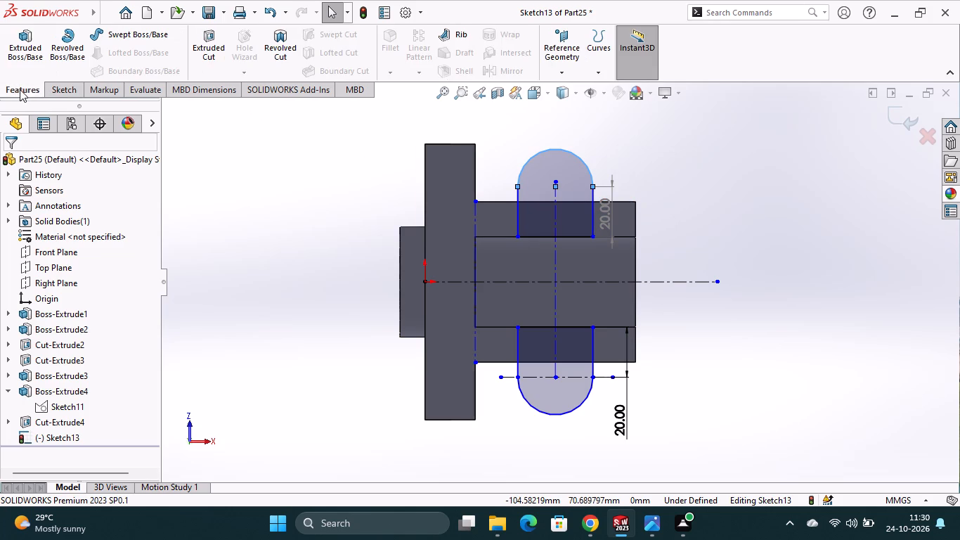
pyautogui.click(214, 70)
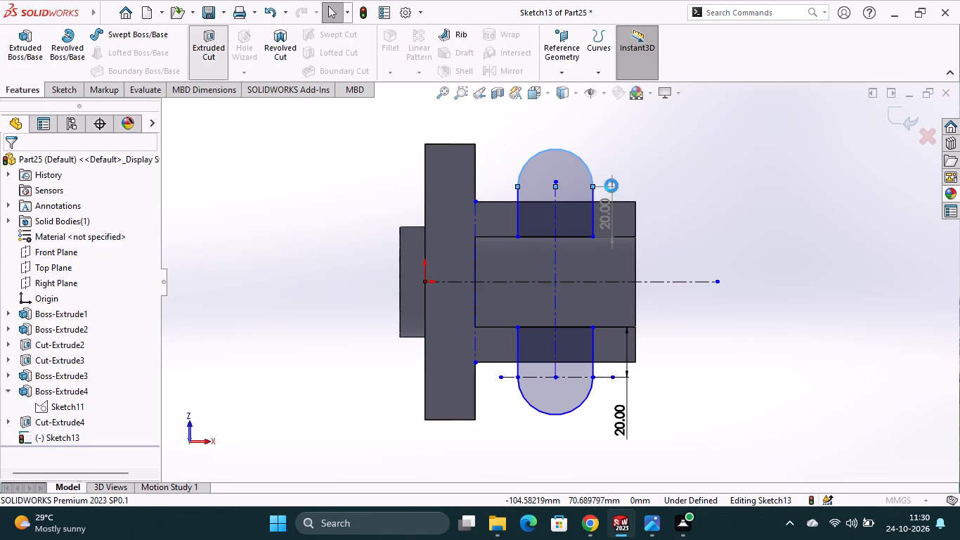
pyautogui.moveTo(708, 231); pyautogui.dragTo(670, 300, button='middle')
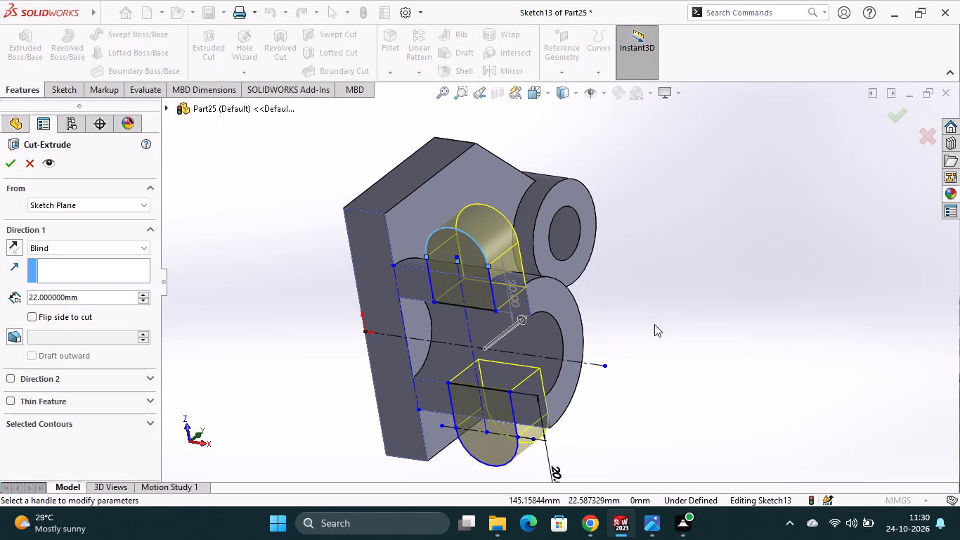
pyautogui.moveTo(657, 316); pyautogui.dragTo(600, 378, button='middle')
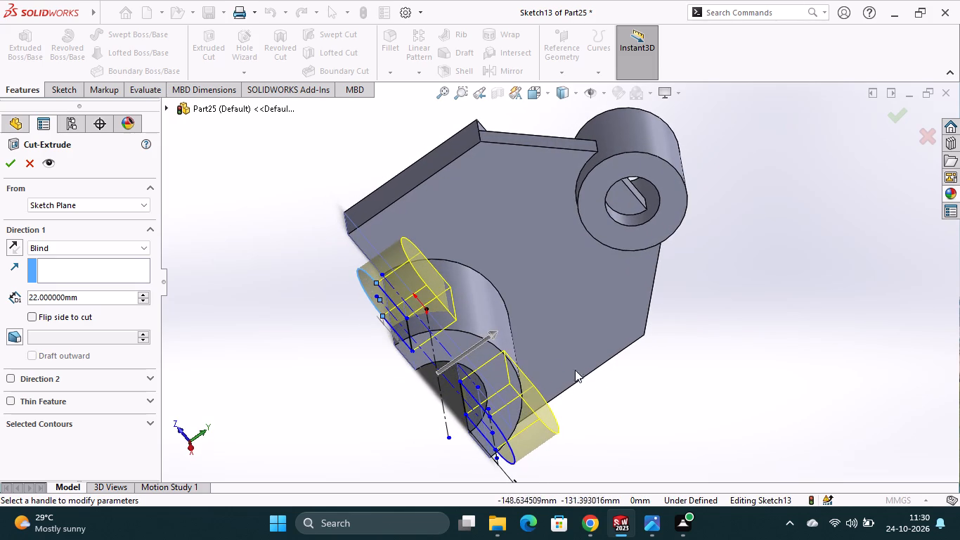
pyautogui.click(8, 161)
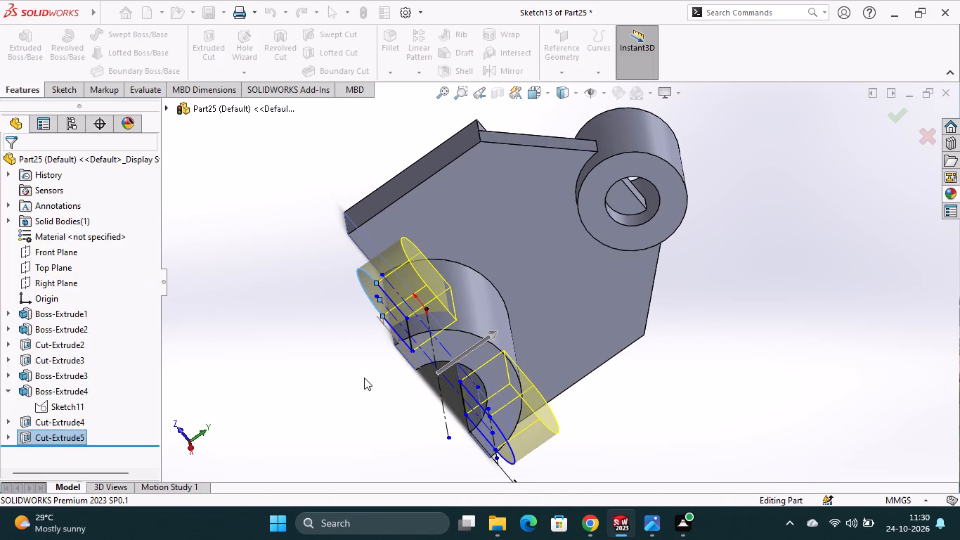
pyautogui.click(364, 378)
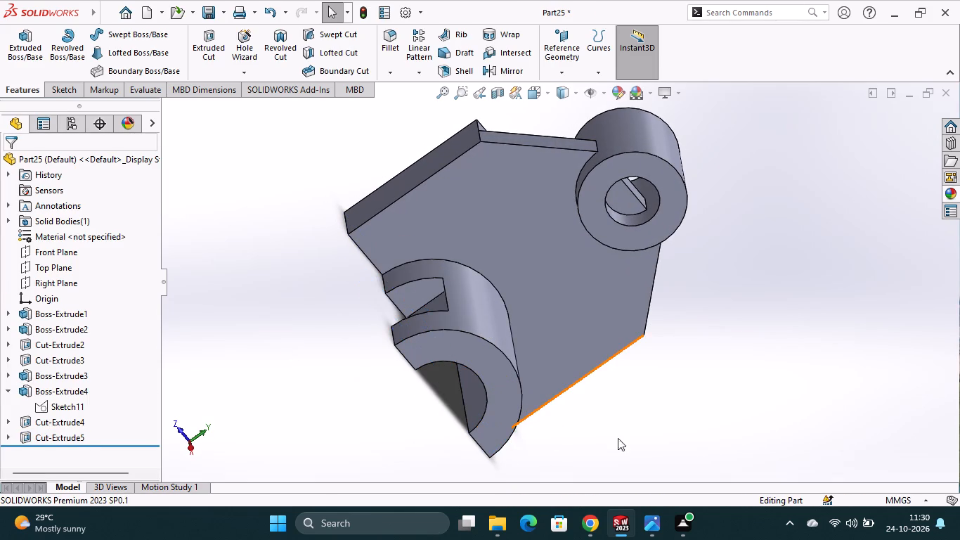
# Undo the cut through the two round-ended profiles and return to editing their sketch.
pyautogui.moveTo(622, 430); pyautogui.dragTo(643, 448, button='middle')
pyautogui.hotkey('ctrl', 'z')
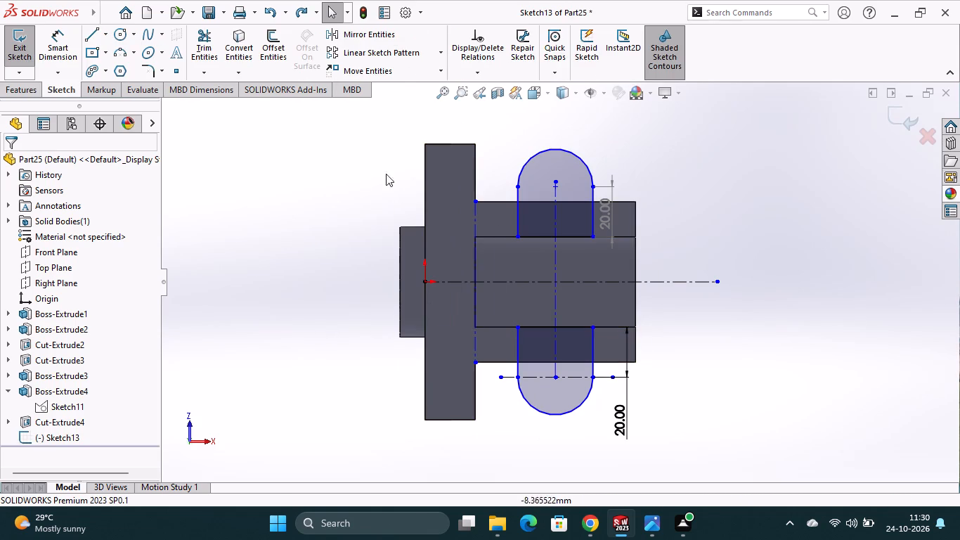
# Boss-extrude the two round-ended profiles with a blind depth of 22 mm, reversed toward the half-round boss and merged with the body.
pyautogui.click(197, 53)
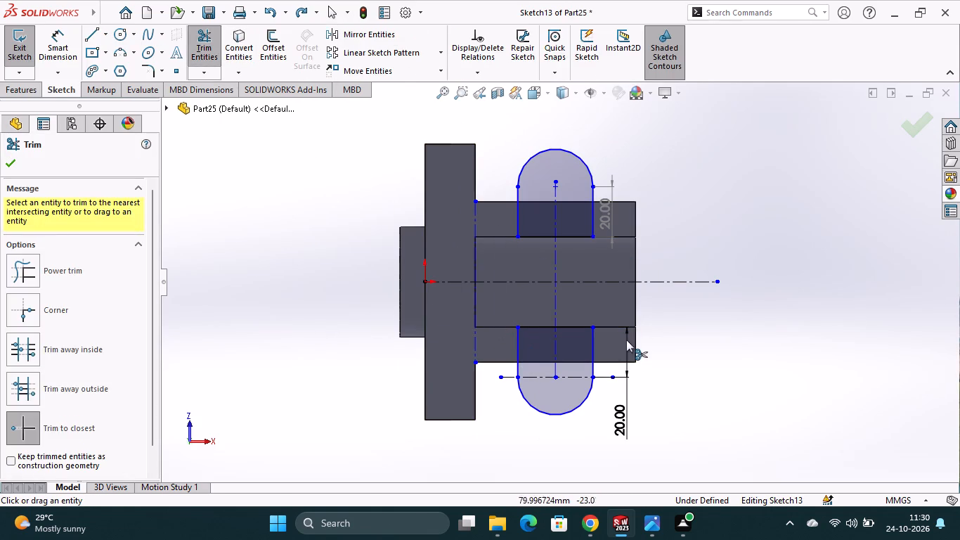
pyautogui.click(11, 161)
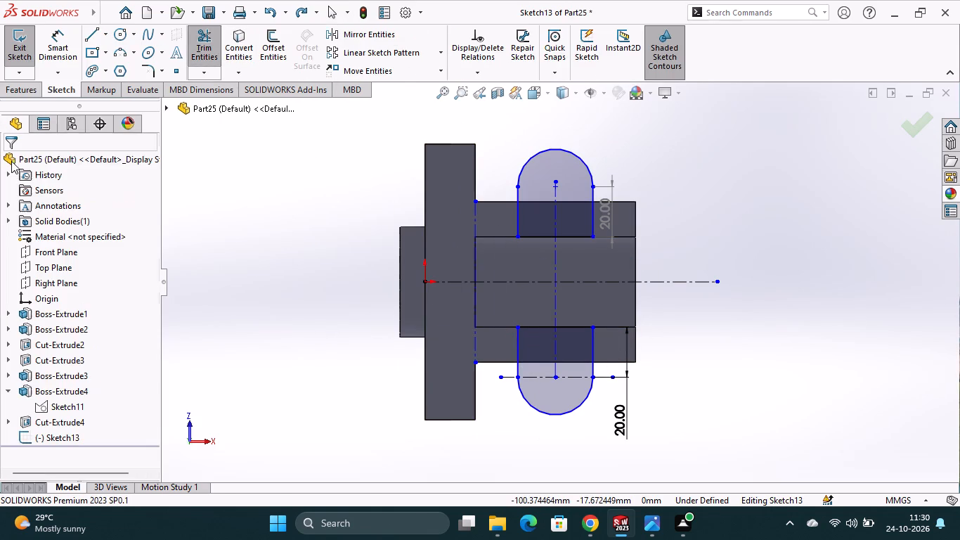
pyautogui.click(25, 84)
pyautogui.click(28, 52)
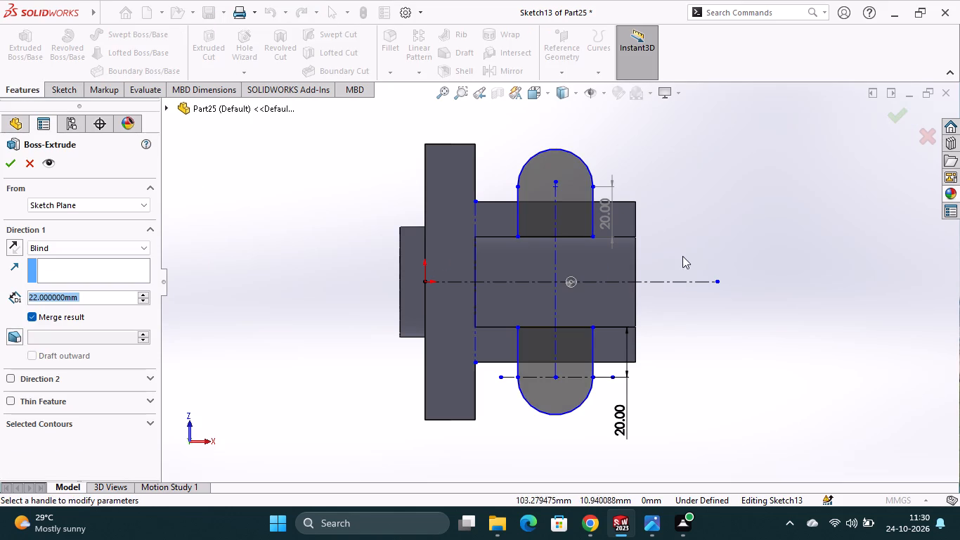
pyautogui.moveTo(680, 259); pyautogui.dragTo(613, 311, button='middle')
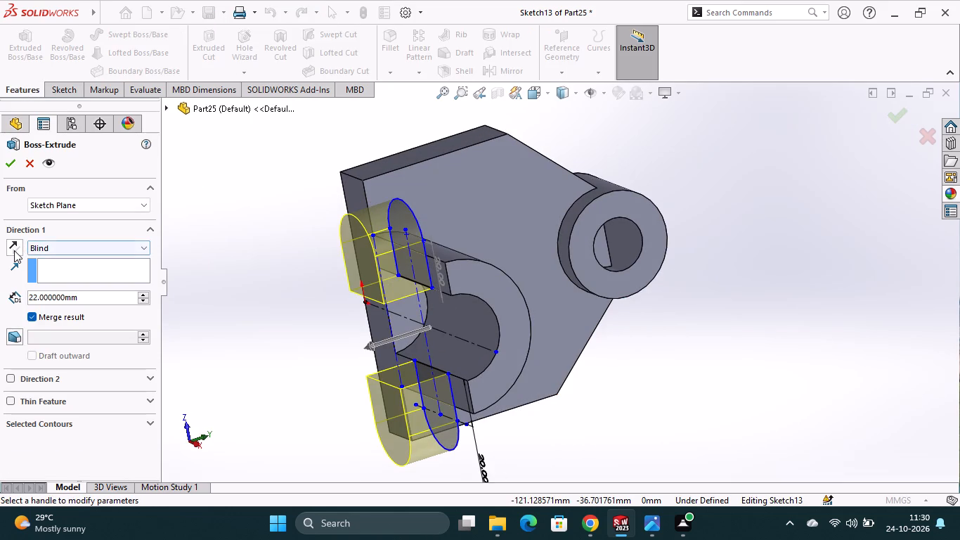
pyautogui.click(14, 250)
pyautogui.click(8, 160)
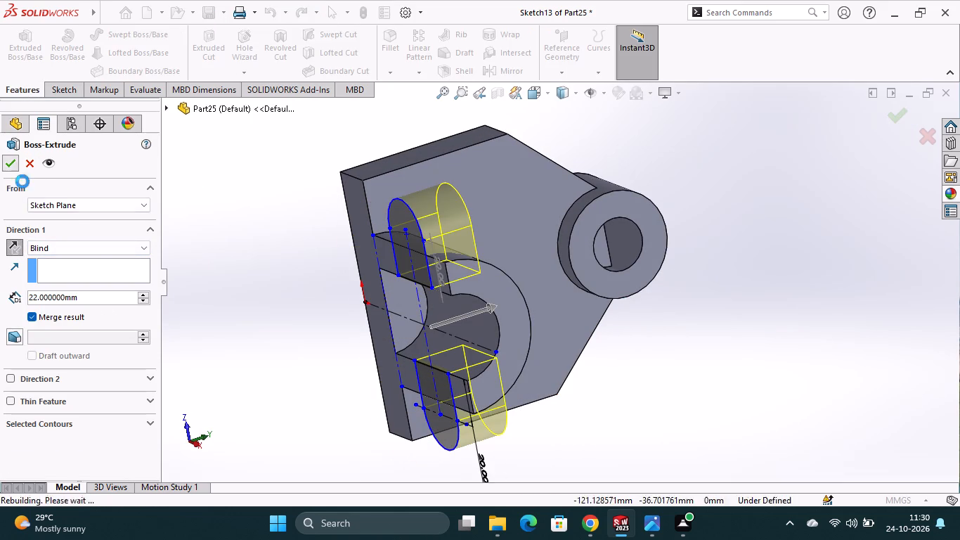
pyautogui.click(606, 379)
# Sketch circles of about 17.4 mm and 18.4 mm diameter on the lugs' flat outer faces, concentric with their rounded ends.
pyautogui.moveTo(628, 370); pyautogui.dragTo(545, 431, button='middle')
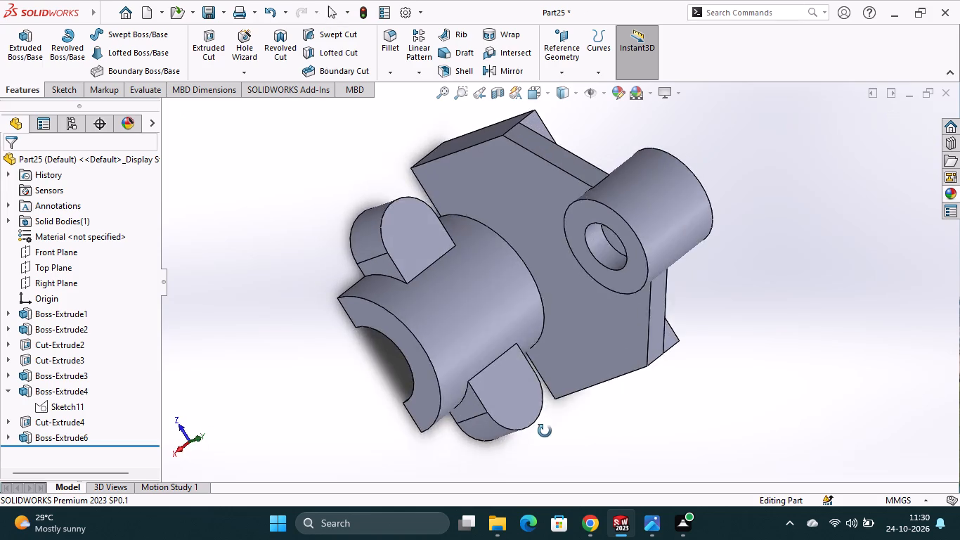
pyautogui.moveTo(545, 431); pyautogui.dragTo(533, 438, button='middle')
pyautogui.middleClick(520, 444)
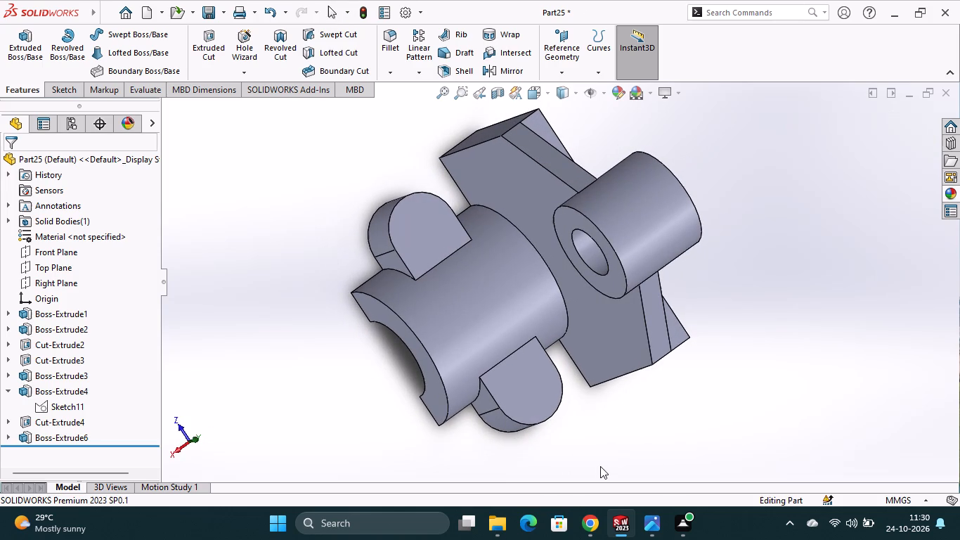
pyautogui.click(524, 387)
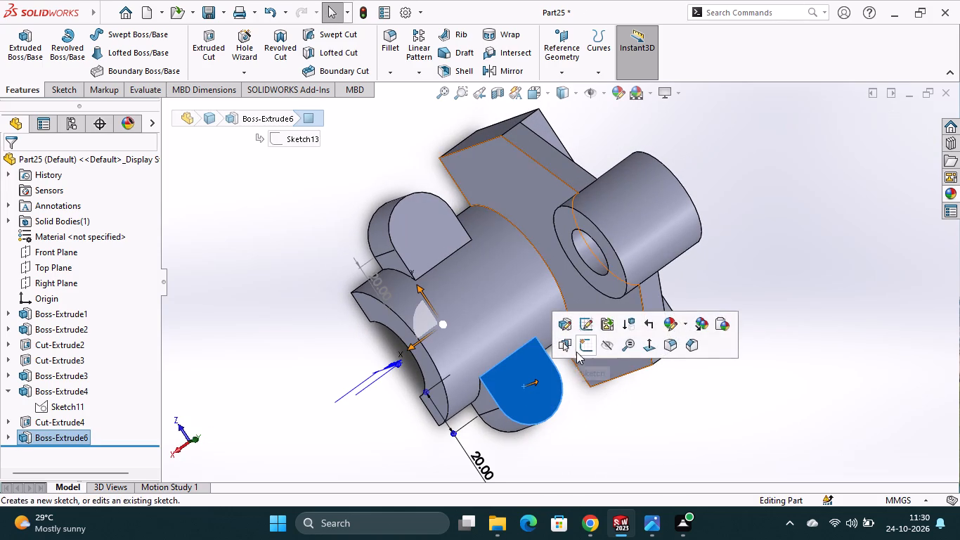
pyautogui.click(582, 347)
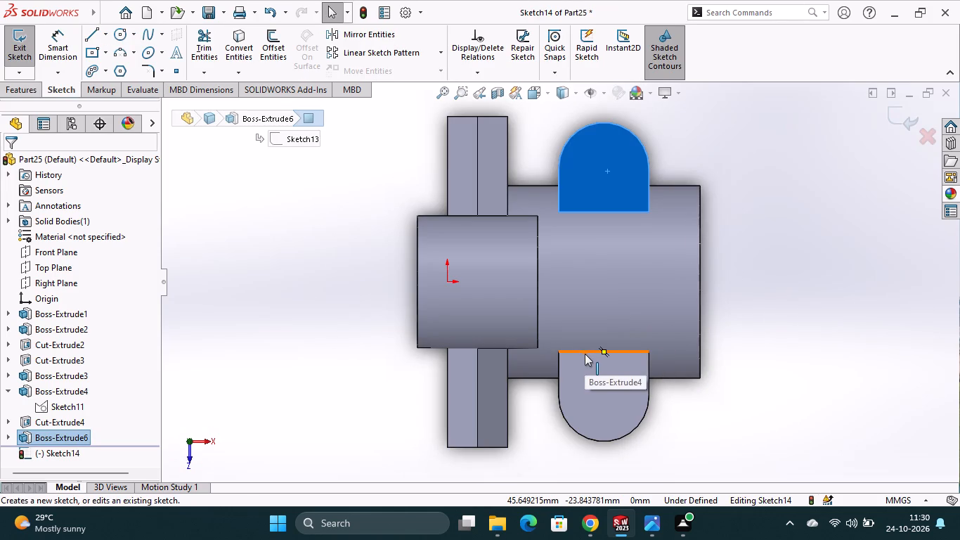
pyautogui.click(119, 36)
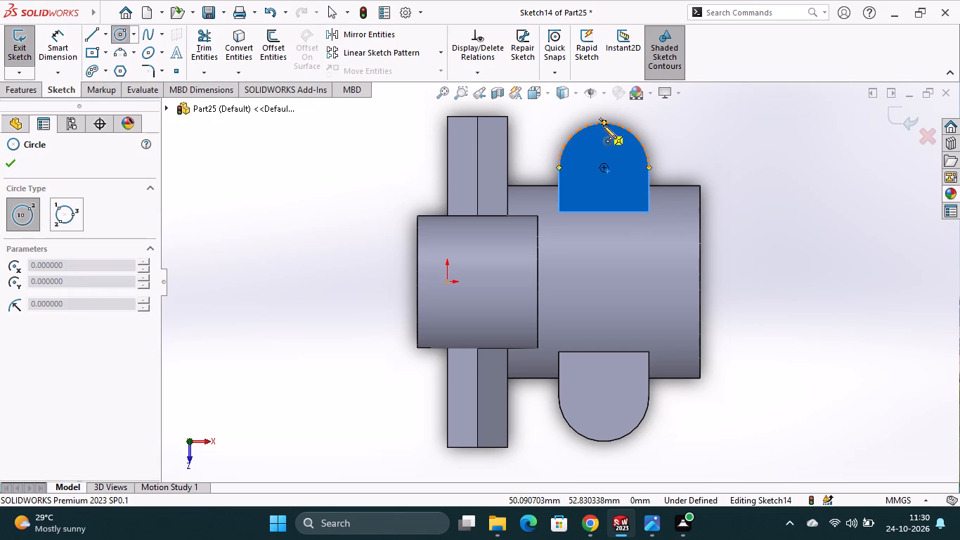
pyautogui.click(604, 169)
pyautogui.click(616, 191)
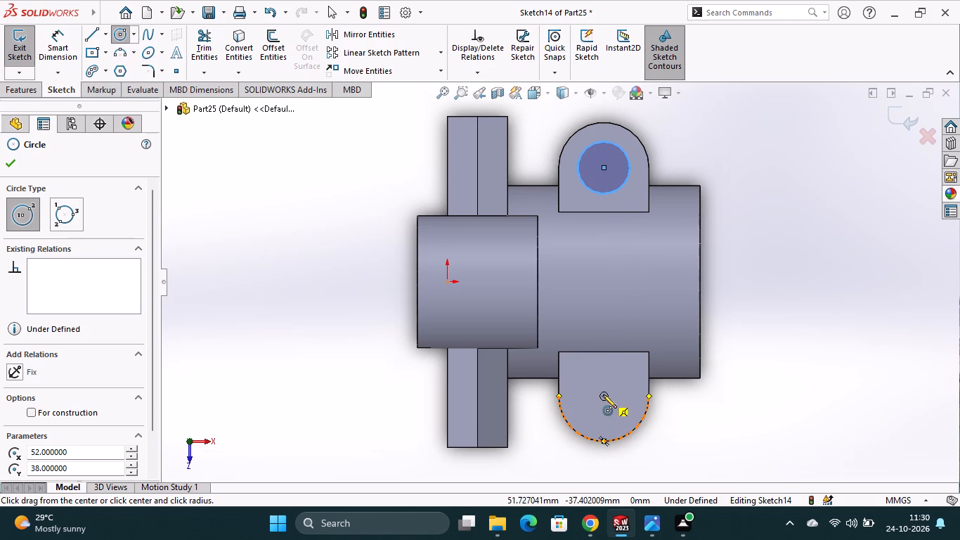
pyautogui.click(603, 394)
pyautogui.click(614, 422)
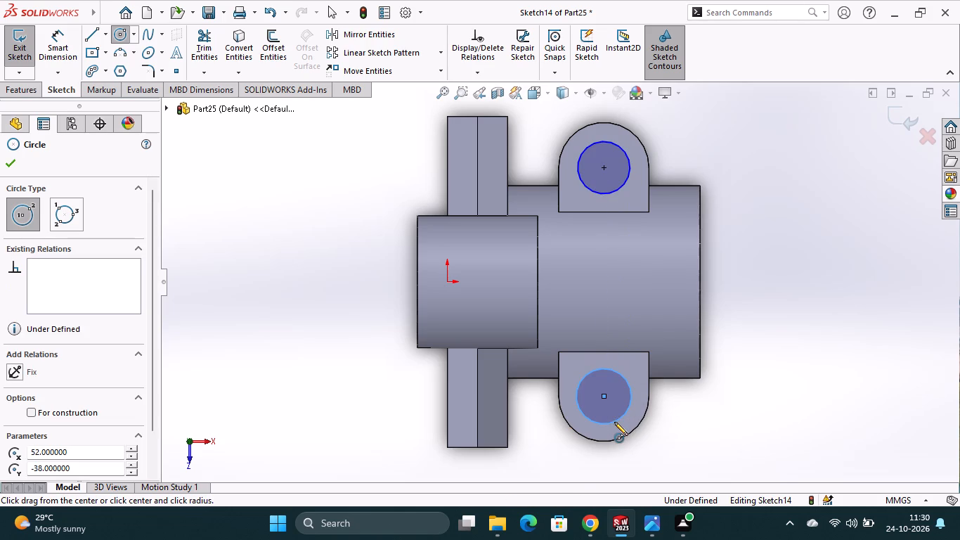
# Dimension both lug circles to a diameter of 12 mm.
pyautogui.click(27, 89)
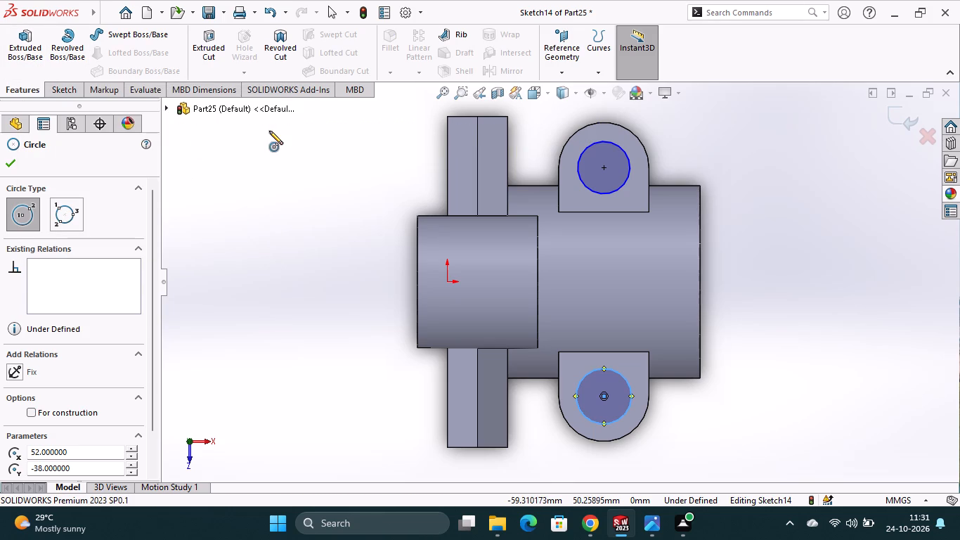
pyautogui.click(16, 91)
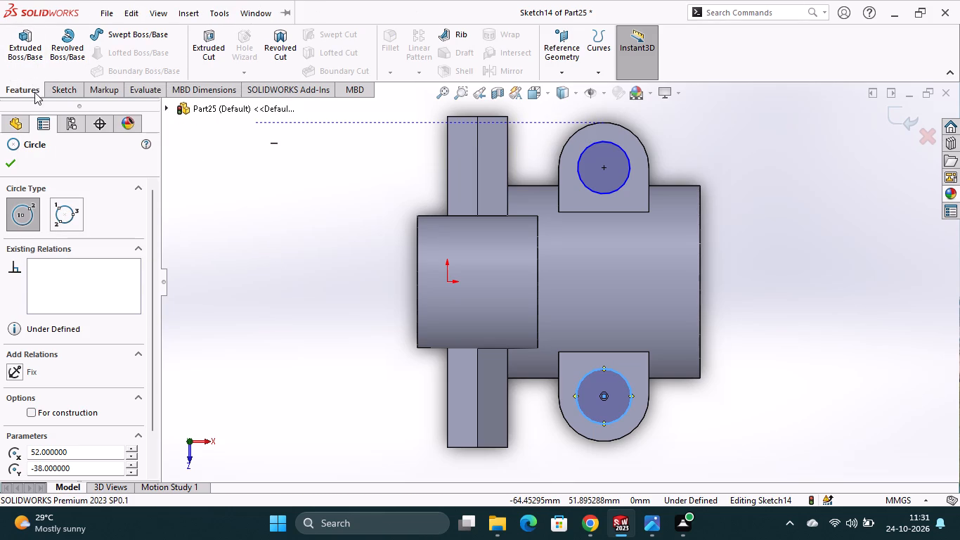
pyautogui.click(49, 89)
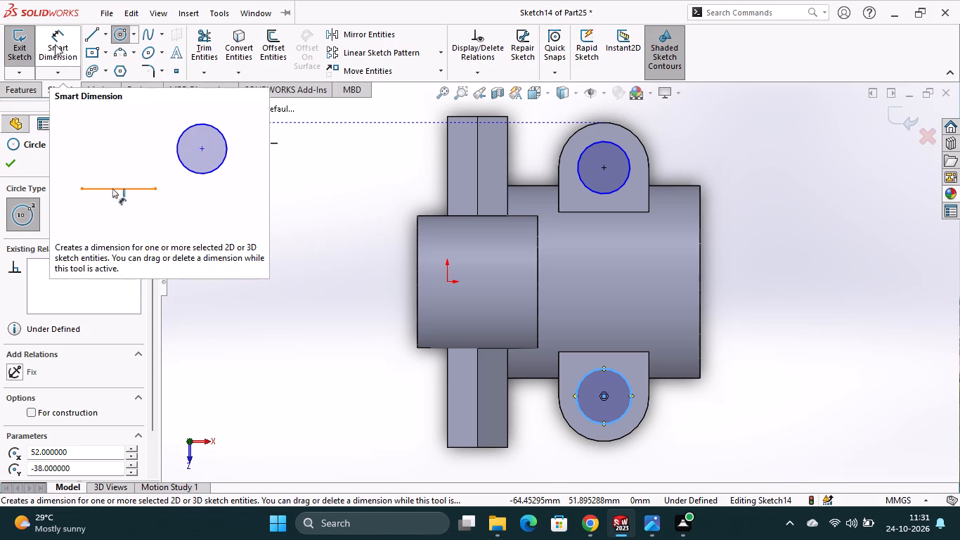
pyautogui.click(55, 44)
pyautogui.click(627, 184)
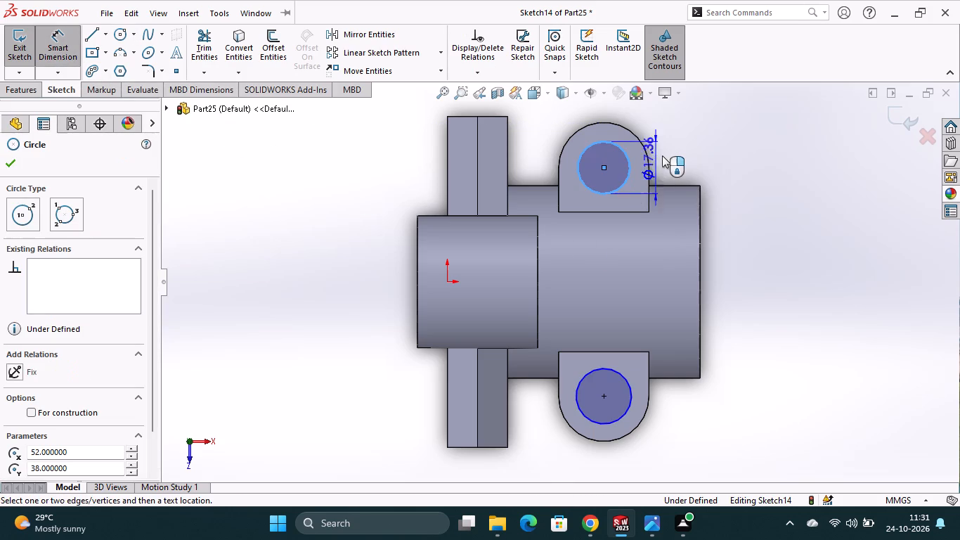
pyautogui.click(674, 144)
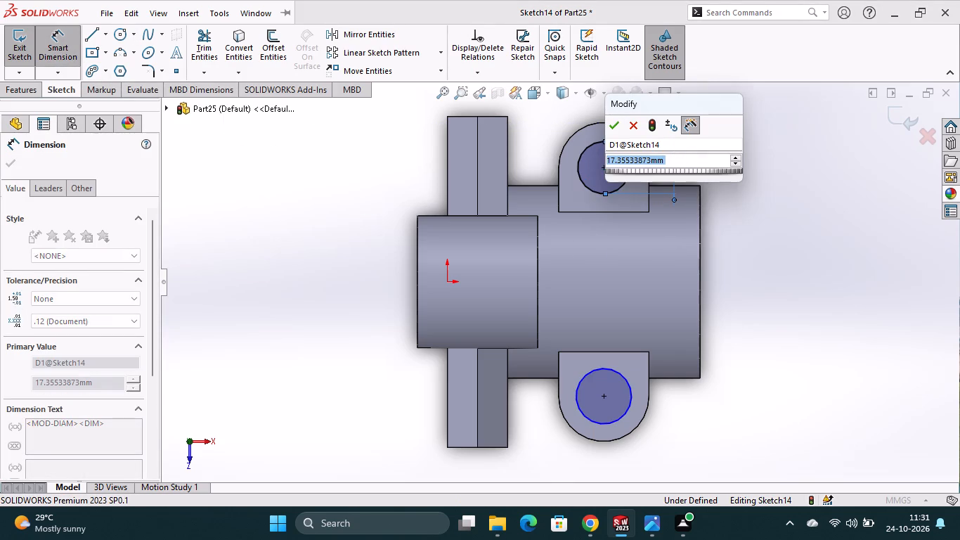
pyautogui.write('12')
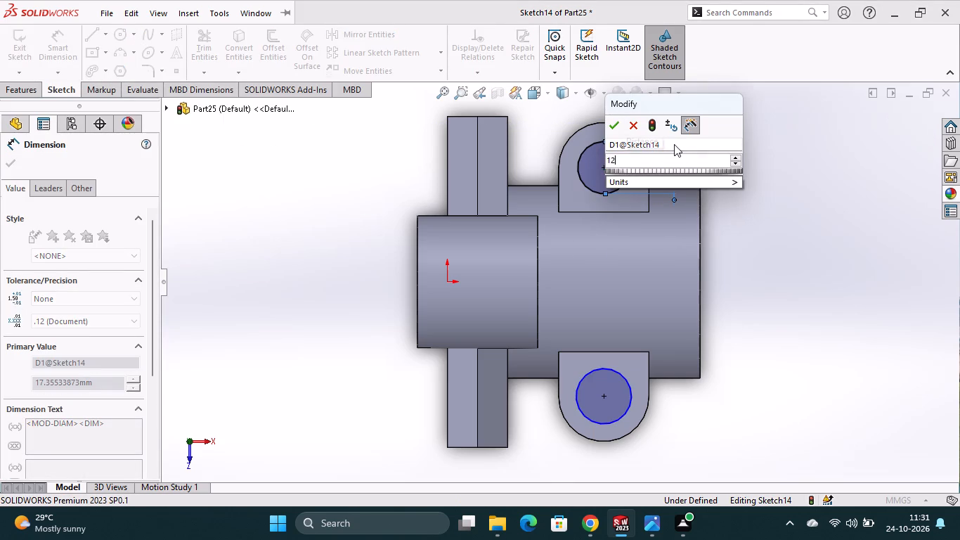
pyautogui.press('Return')
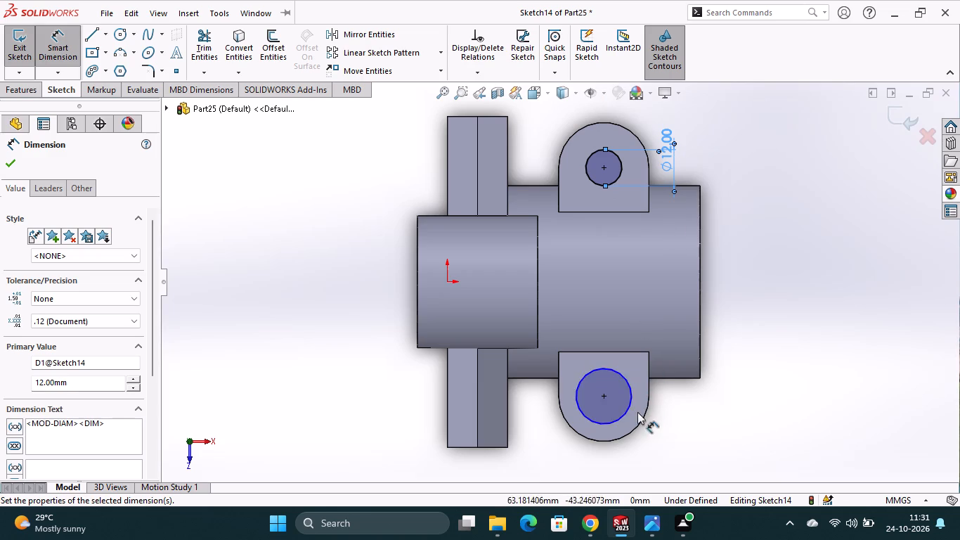
pyautogui.click(630, 409)
pyautogui.click(675, 426)
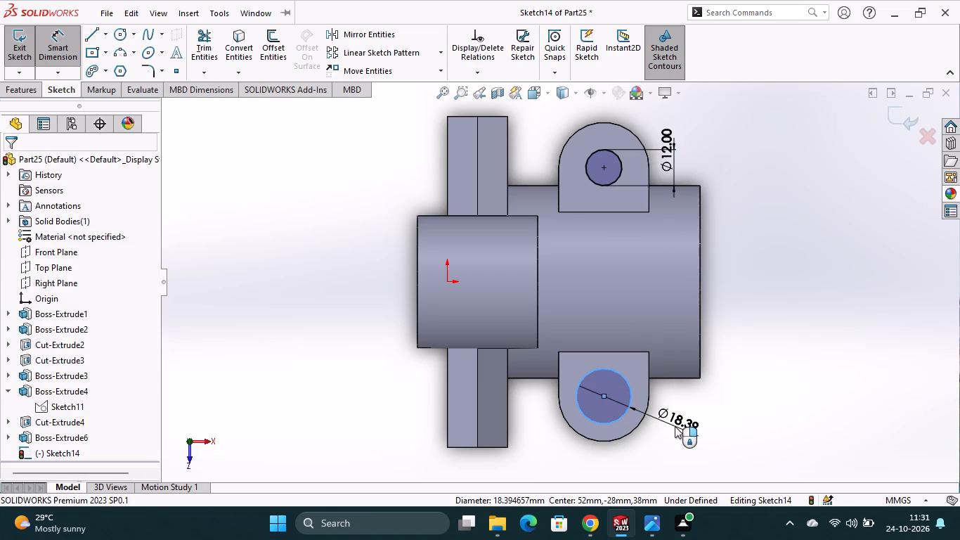
pyautogui.write('12')
pyautogui.press('Return')
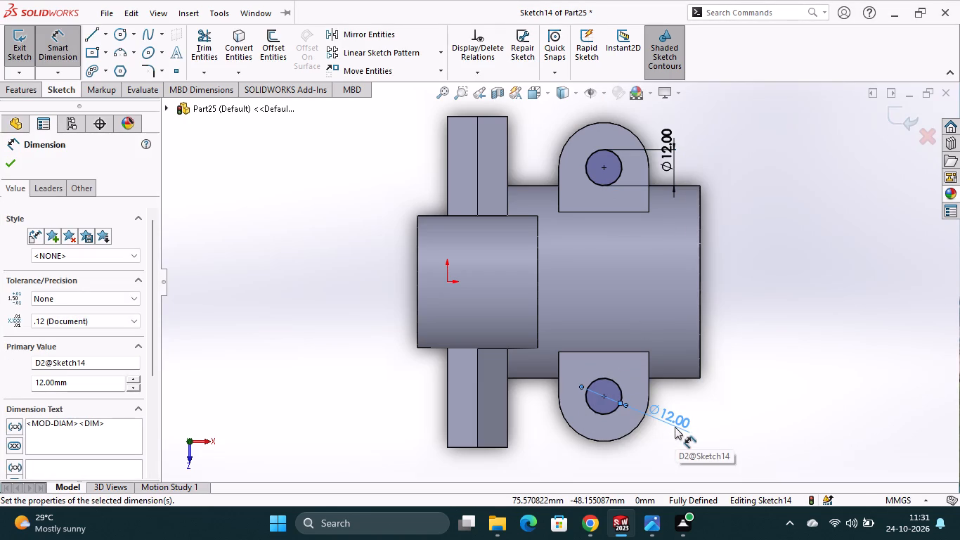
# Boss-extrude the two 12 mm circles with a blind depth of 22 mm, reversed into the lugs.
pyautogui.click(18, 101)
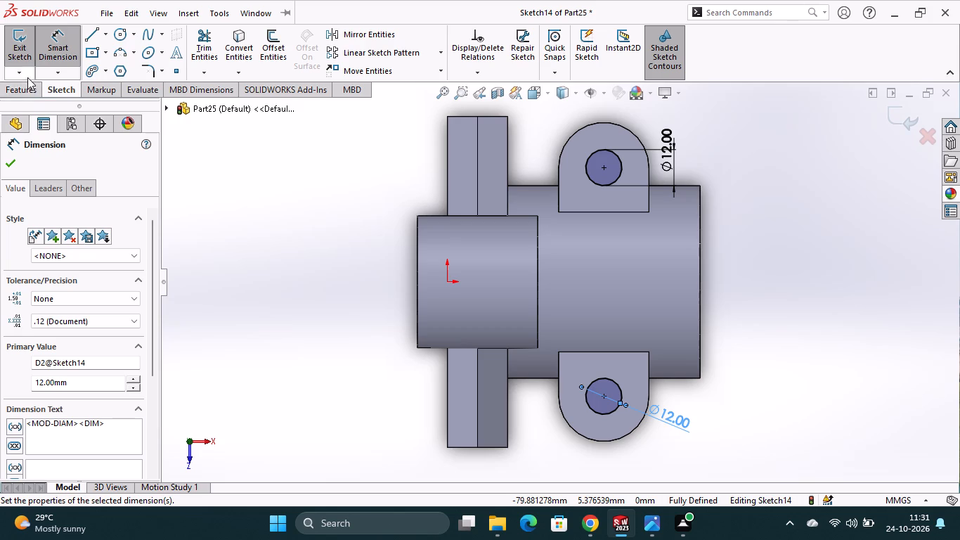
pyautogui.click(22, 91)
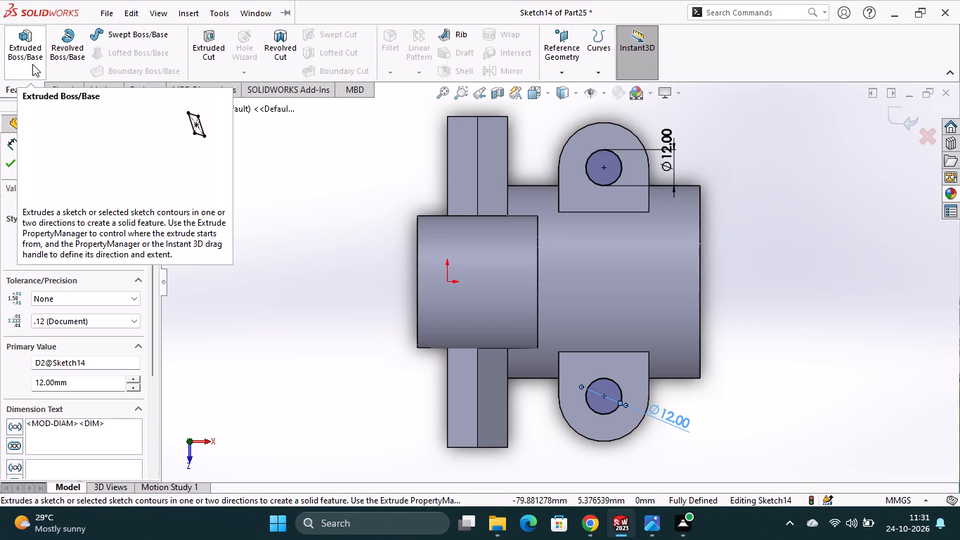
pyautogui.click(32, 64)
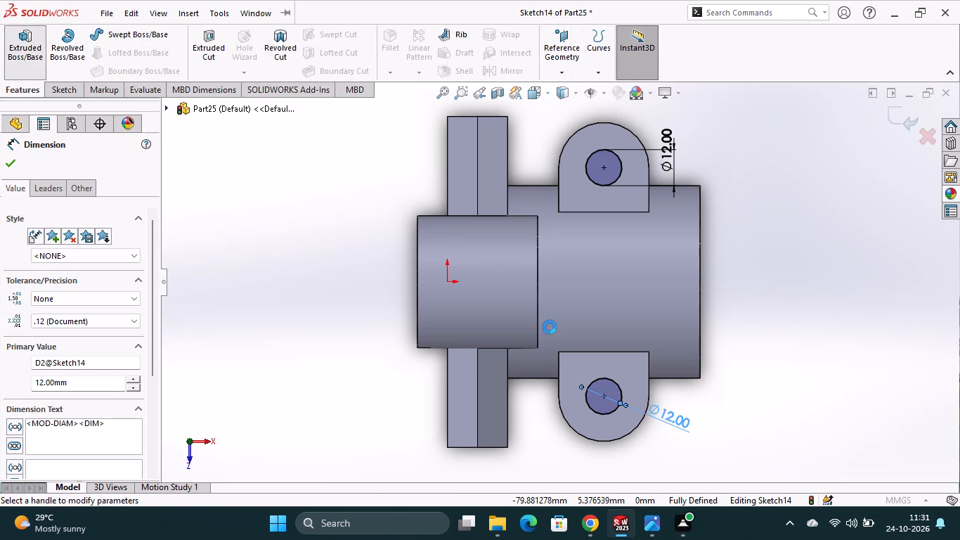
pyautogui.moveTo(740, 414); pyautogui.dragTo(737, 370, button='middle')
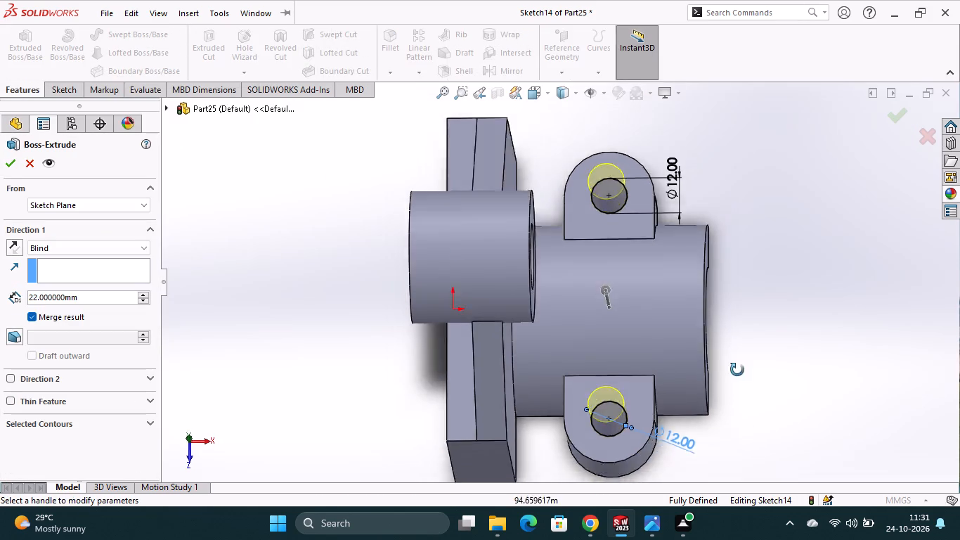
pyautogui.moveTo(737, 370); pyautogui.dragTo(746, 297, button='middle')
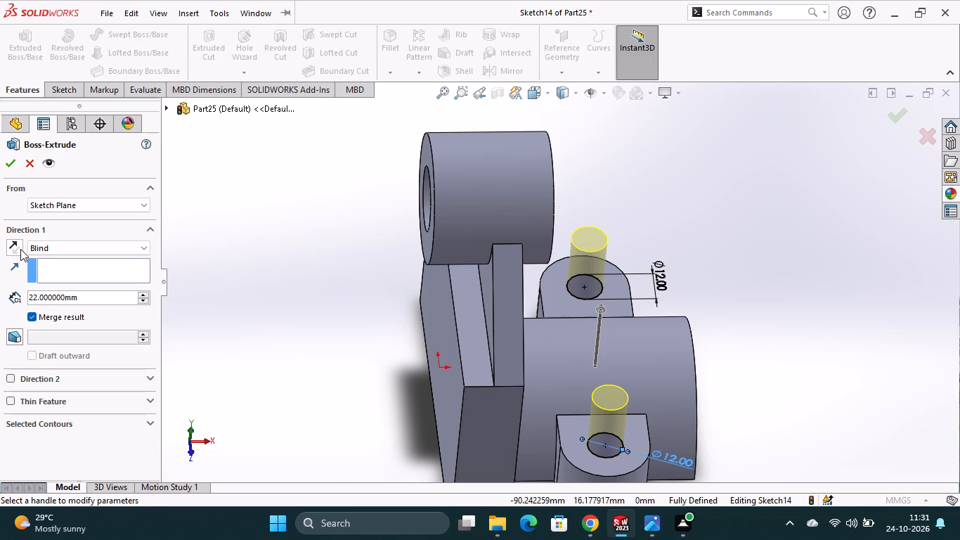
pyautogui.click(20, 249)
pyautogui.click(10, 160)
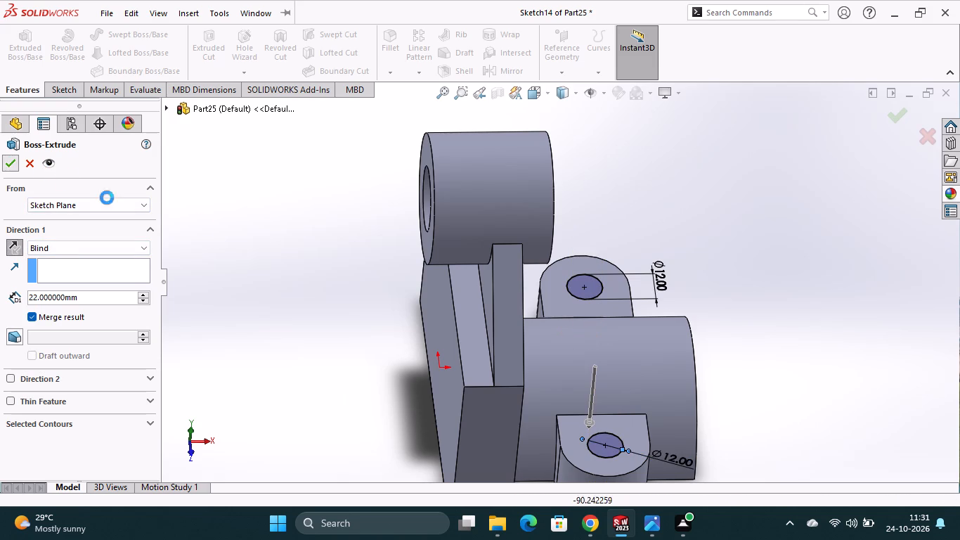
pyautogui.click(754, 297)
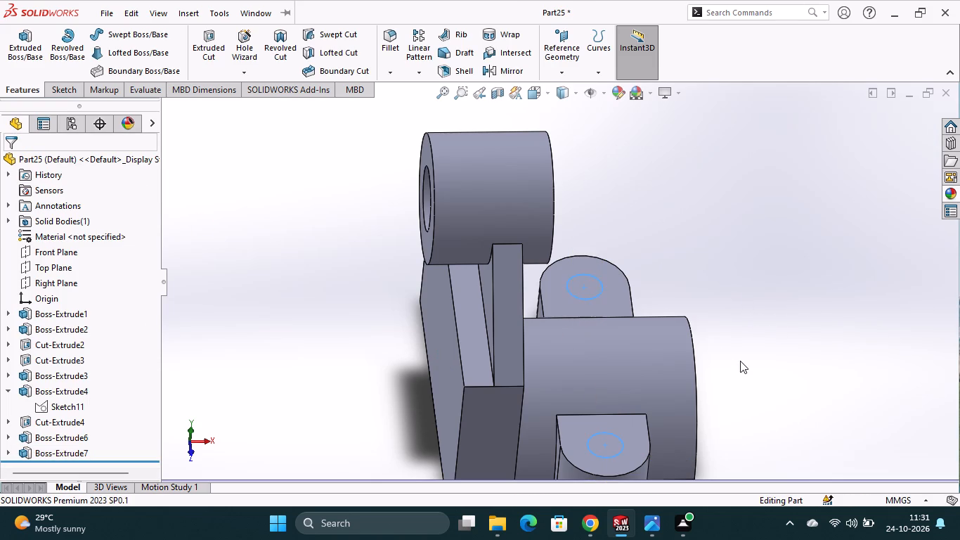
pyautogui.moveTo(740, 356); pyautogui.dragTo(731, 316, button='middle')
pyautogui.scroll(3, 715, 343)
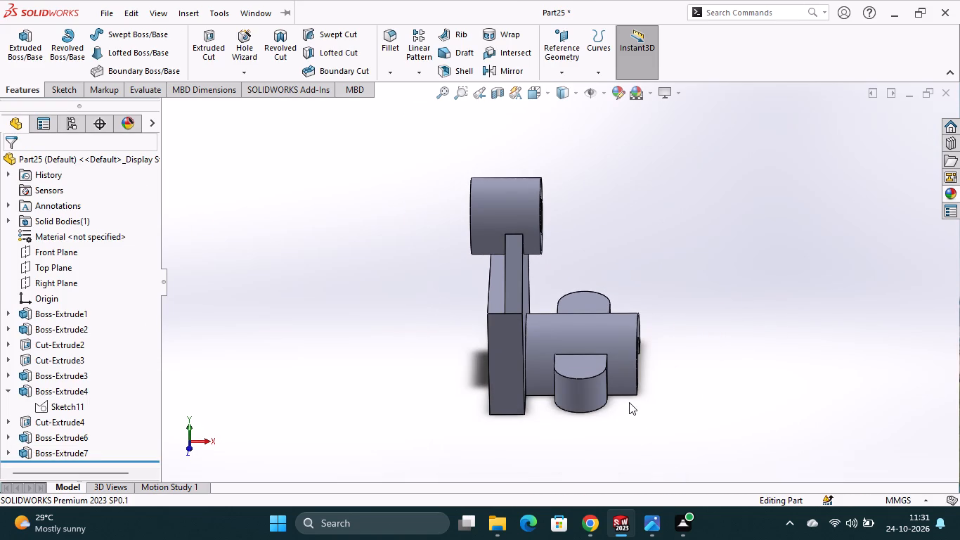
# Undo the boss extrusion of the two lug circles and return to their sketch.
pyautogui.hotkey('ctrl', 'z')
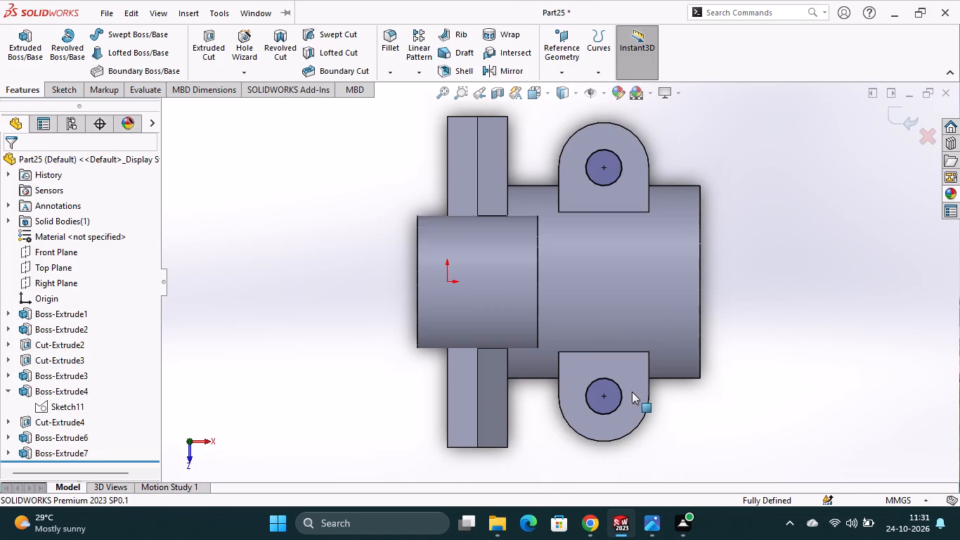
# Cut-extrude the two 12 mm circles through the side lugs with a blind depth of 22 mm.
pyautogui.click(32, 94)
pyautogui.click(207, 53)
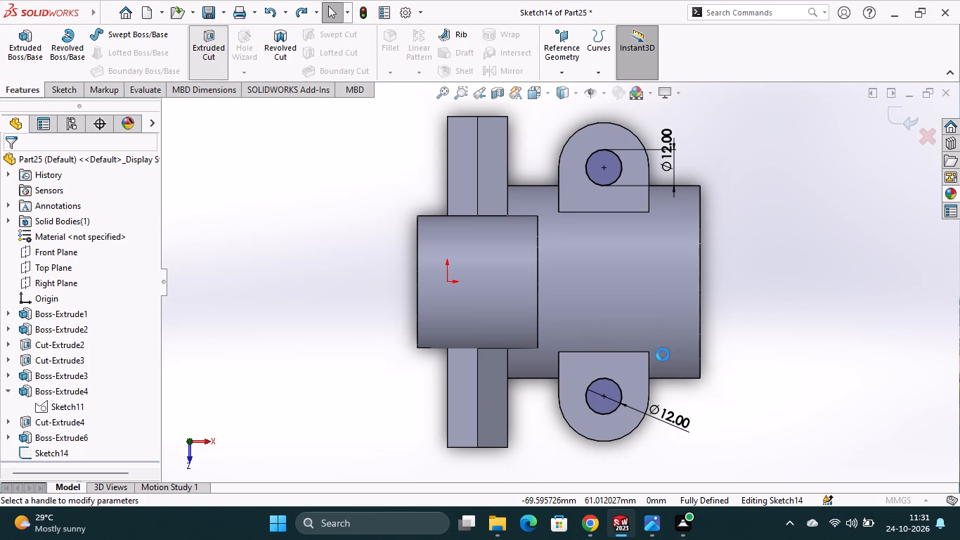
pyautogui.moveTo(718, 417); pyautogui.dragTo(737, 329, button='middle')
pyautogui.scroll(1, 721, 355)
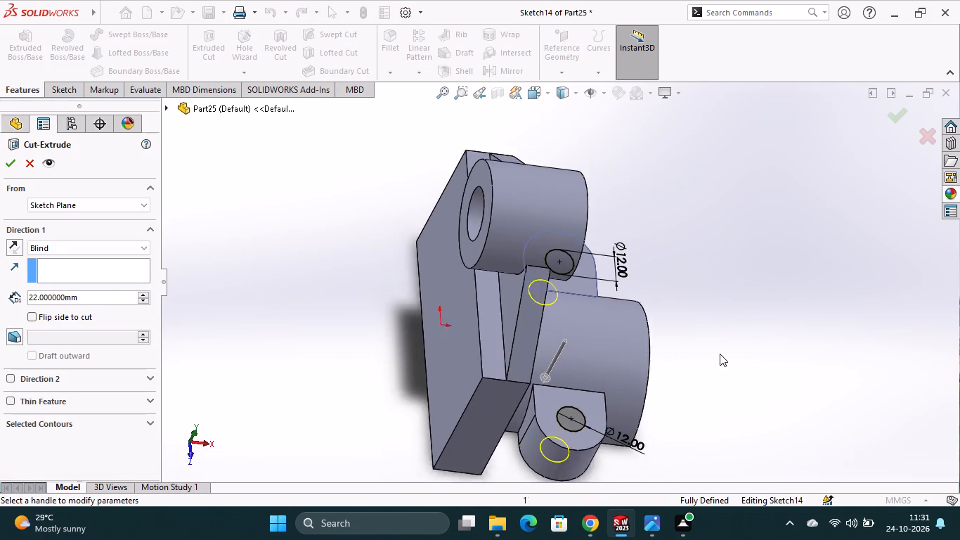
pyautogui.scroll(2, 720, 354)
pyautogui.click(18, 169)
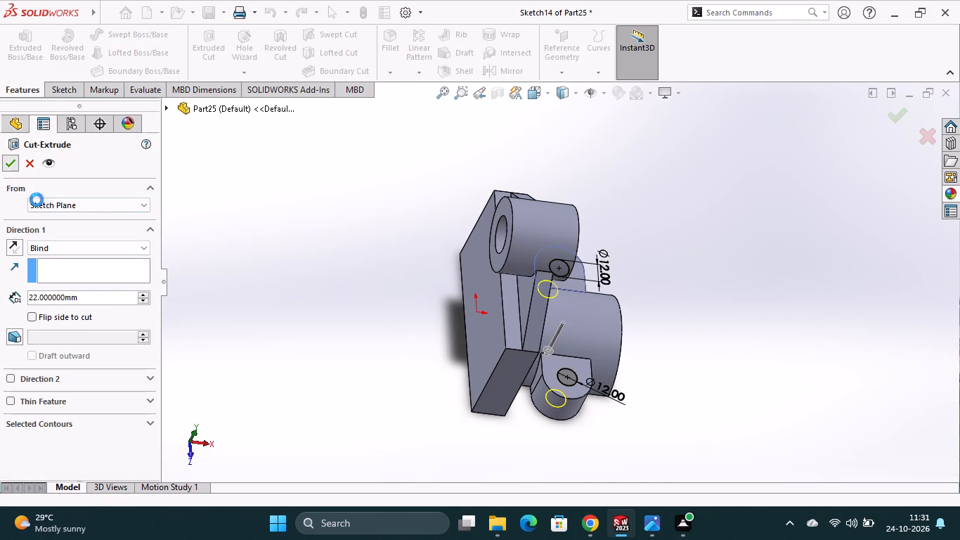
pyautogui.click(669, 419)
pyautogui.moveTo(670, 416); pyautogui.dragTo(663, 365, button='middle')
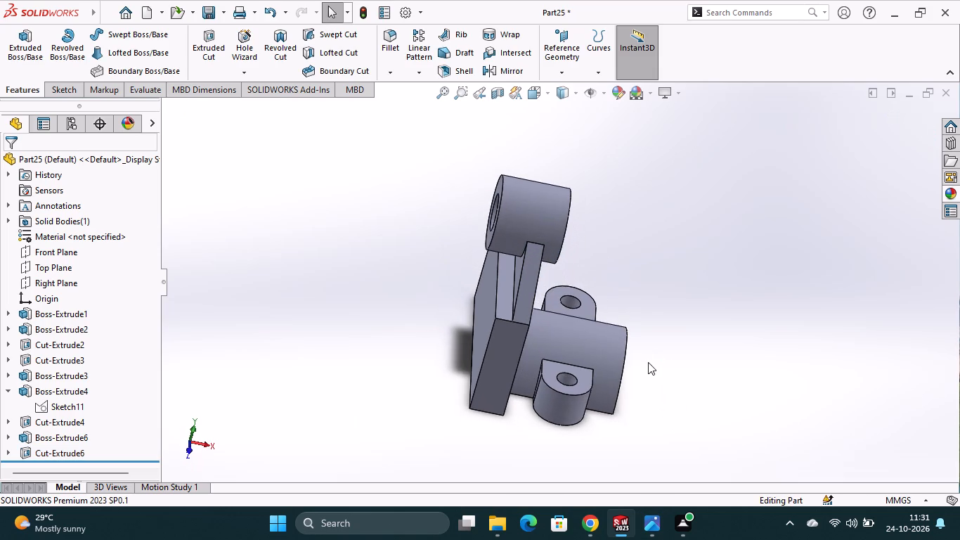
pyautogui.middleClick(663, 399)
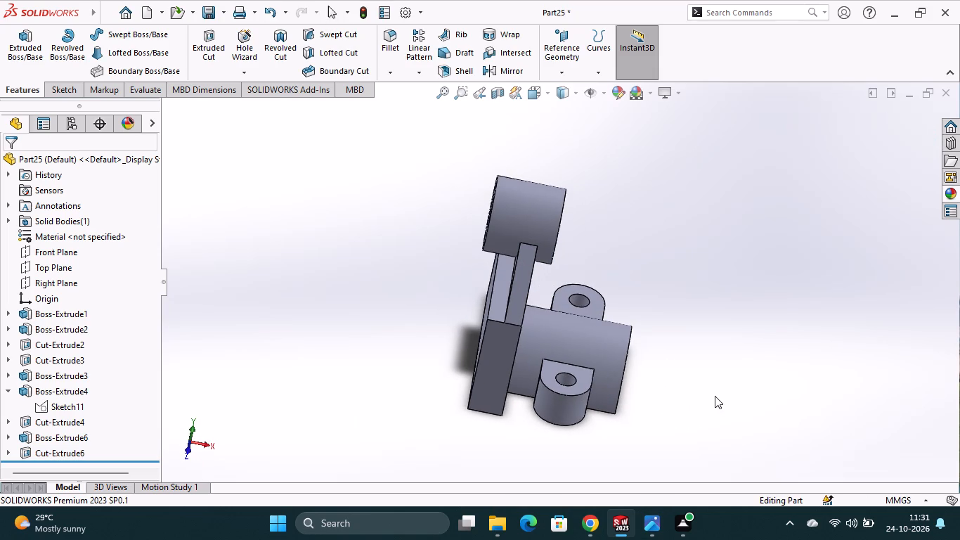
# Start a sketch on the plate's front face and draw a vertical centerline about 70 mm long from the bottom edge's midpoint.
pyautogui.moveTo(708, 396); pyautogui.dragTo(680, 397, button='middle')
pyautogui.click(512, 325)
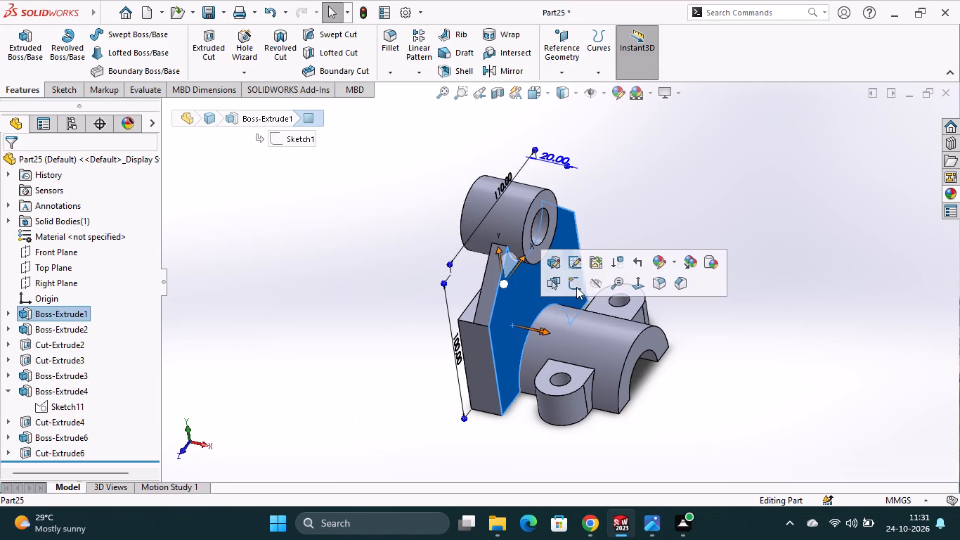
pyautogui.click(572, 283)
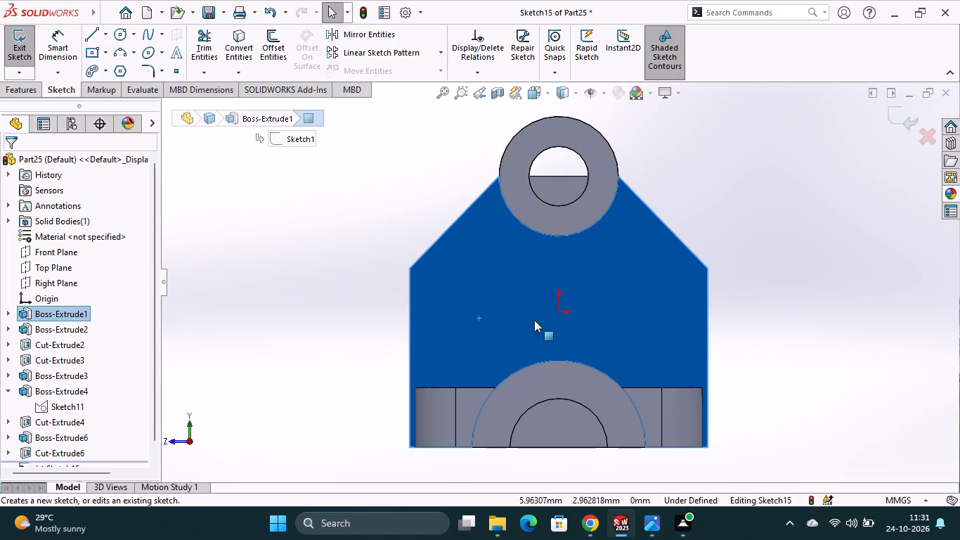
pyautogui.click(108, 34)
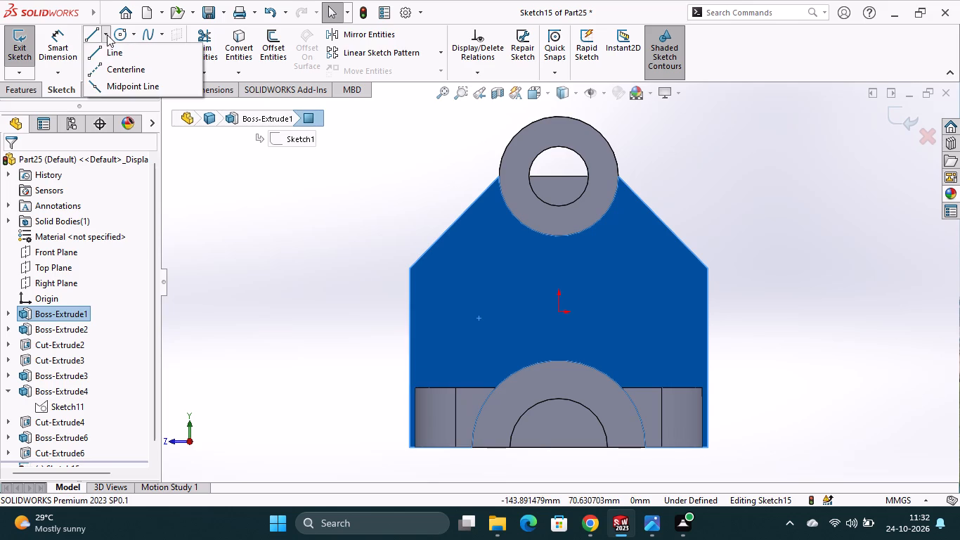
pyautogui.click(115, 64)
pyautogui.scroll(1, 607, 416)
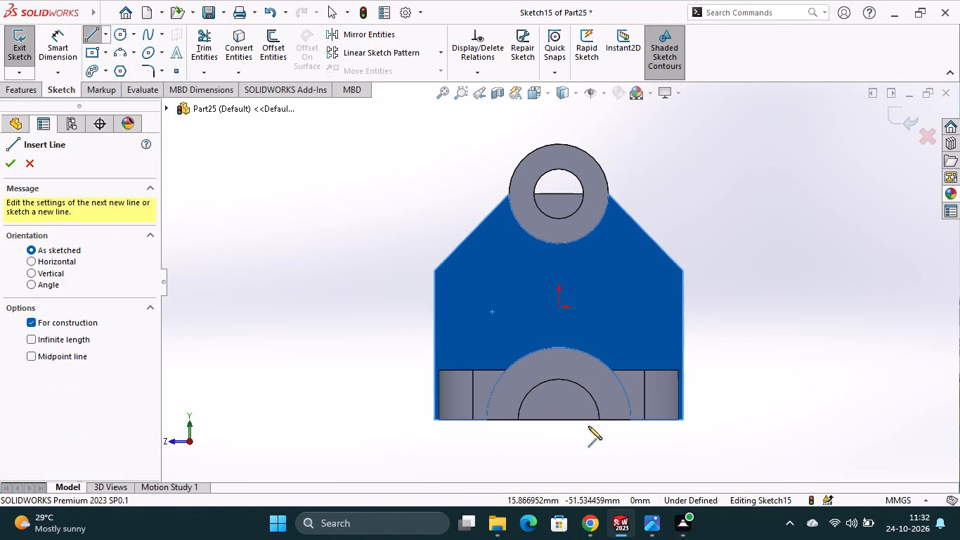
pyautogui.click(559, 420)
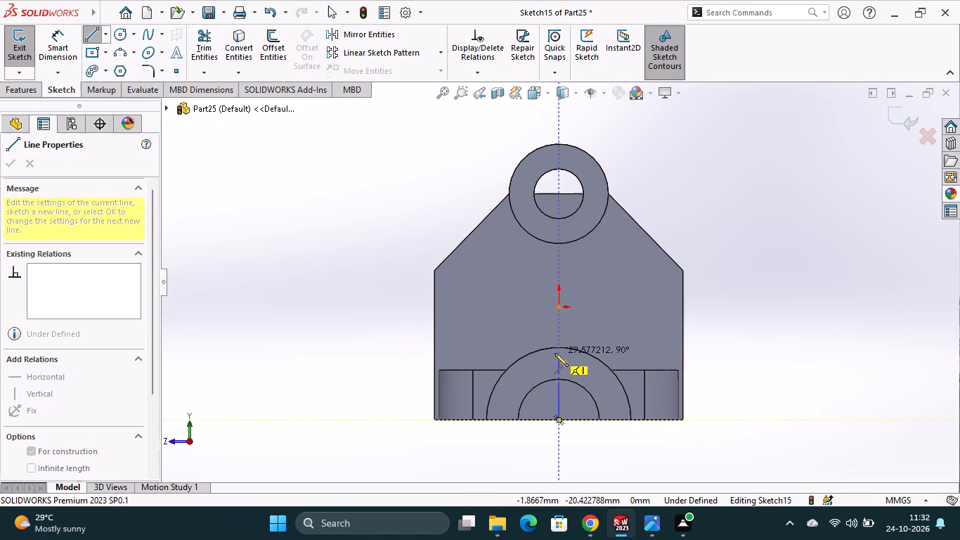
pyautogui.click(560, 262)
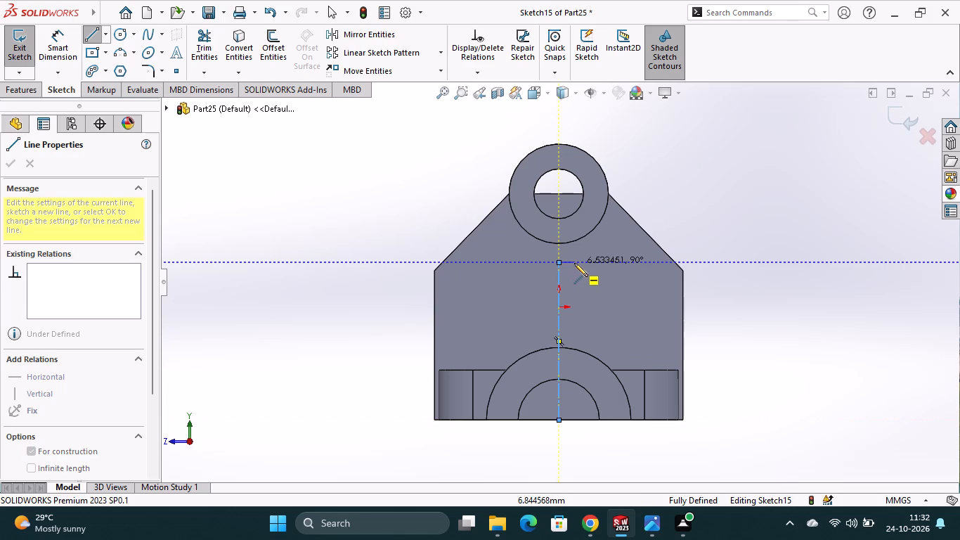
pyautogui.press('Escape')
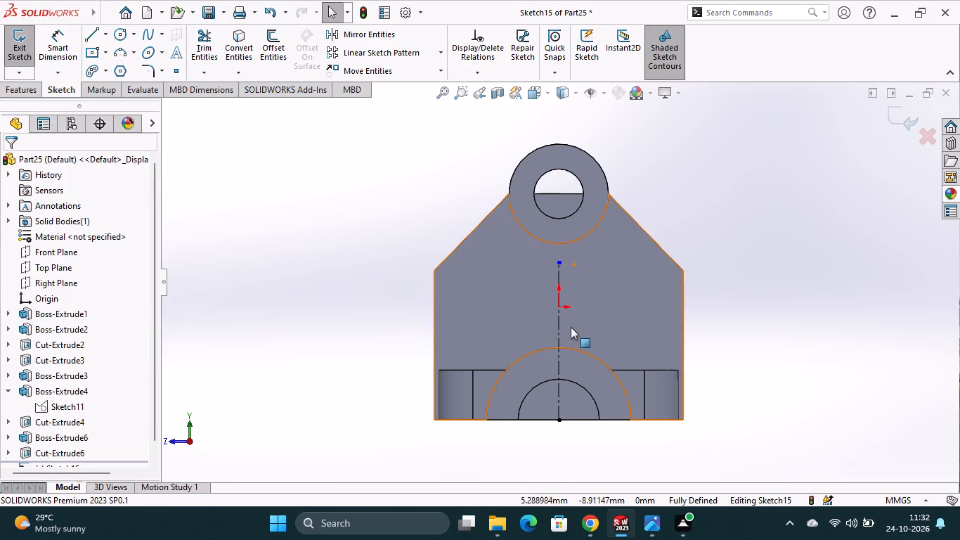
# Dimension the vertical centerline between its two endpoints to 44 mm.
pyautogui.click(32, 94)
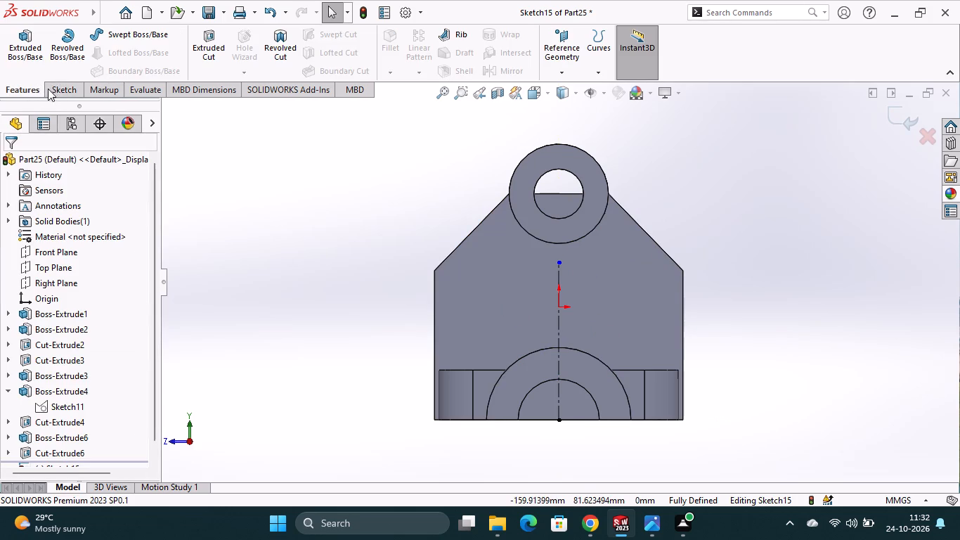
pyautogui.click(69, 87)
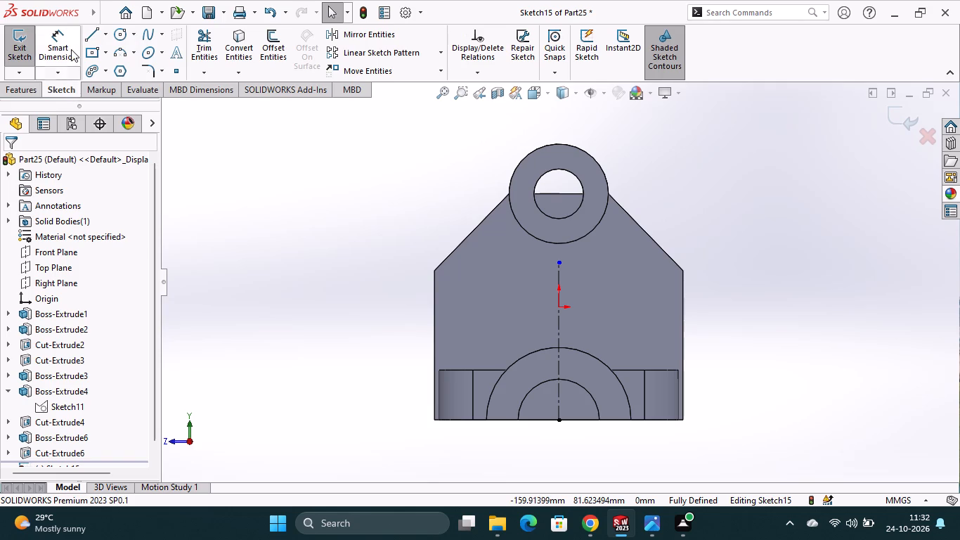
pyautogui.click(71, 49)
pyautogui.click(557, 416)
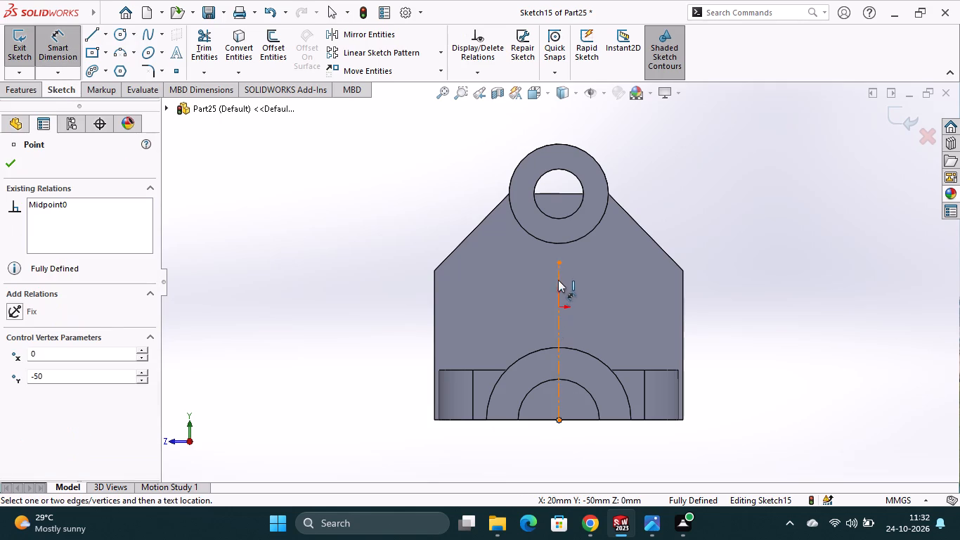
pyautogui.click(560, 259)
pyautogui.click(734, 301)
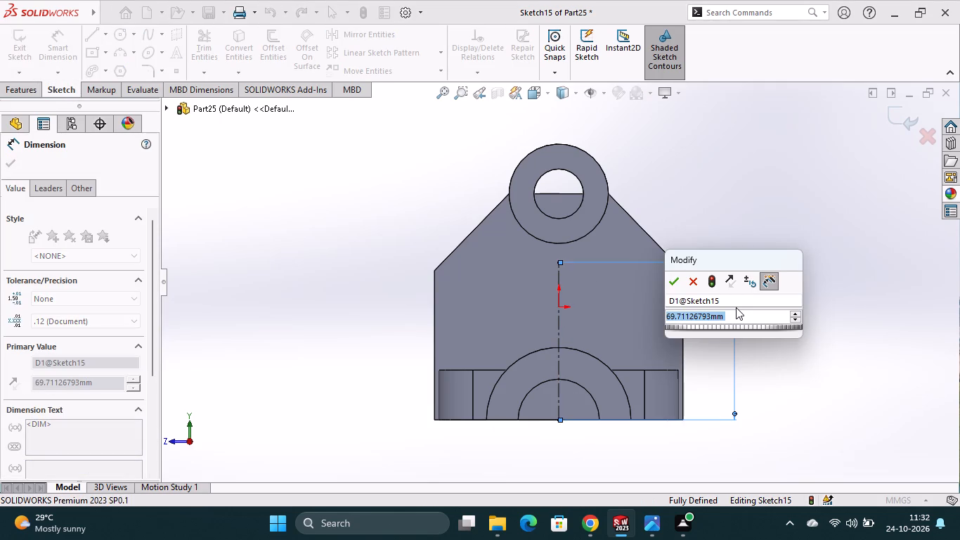
pyautogui.write('44')
pyautogui.press('Return')
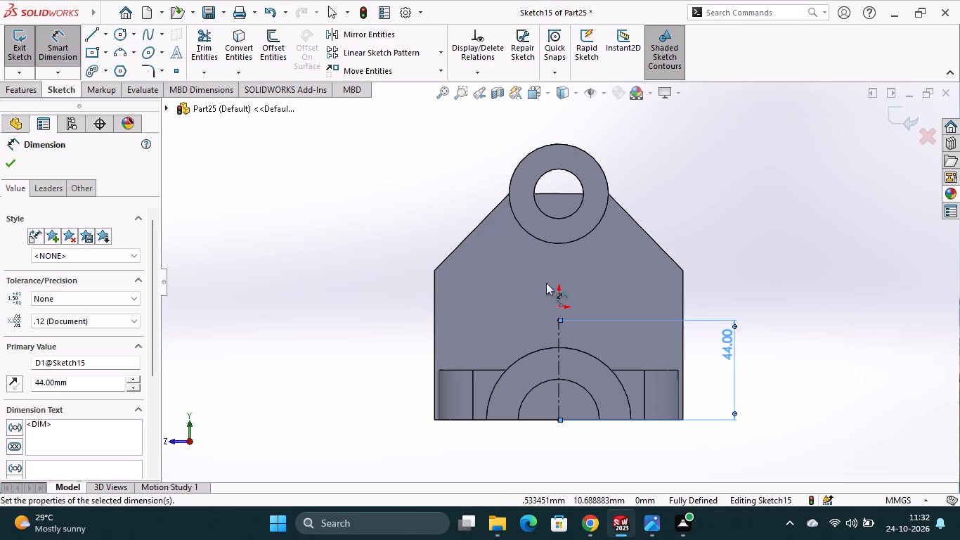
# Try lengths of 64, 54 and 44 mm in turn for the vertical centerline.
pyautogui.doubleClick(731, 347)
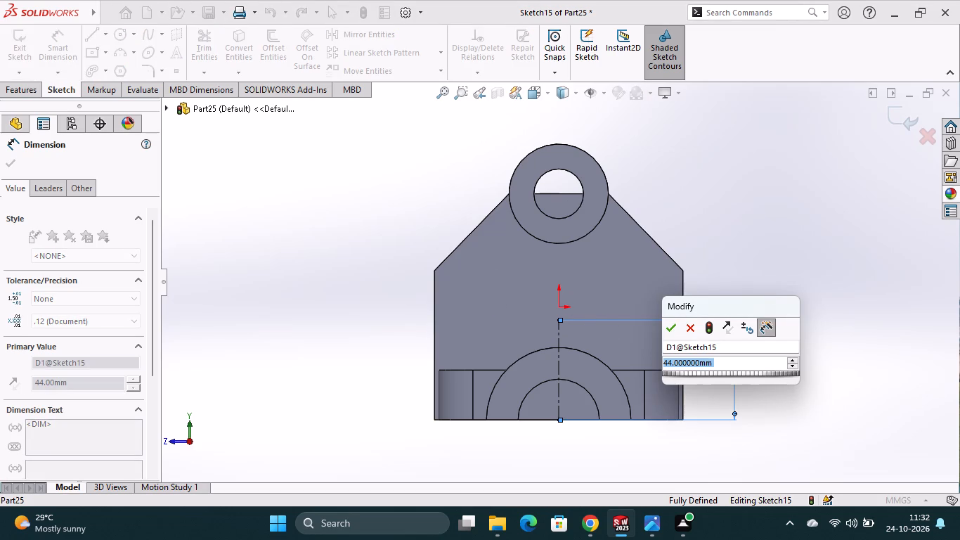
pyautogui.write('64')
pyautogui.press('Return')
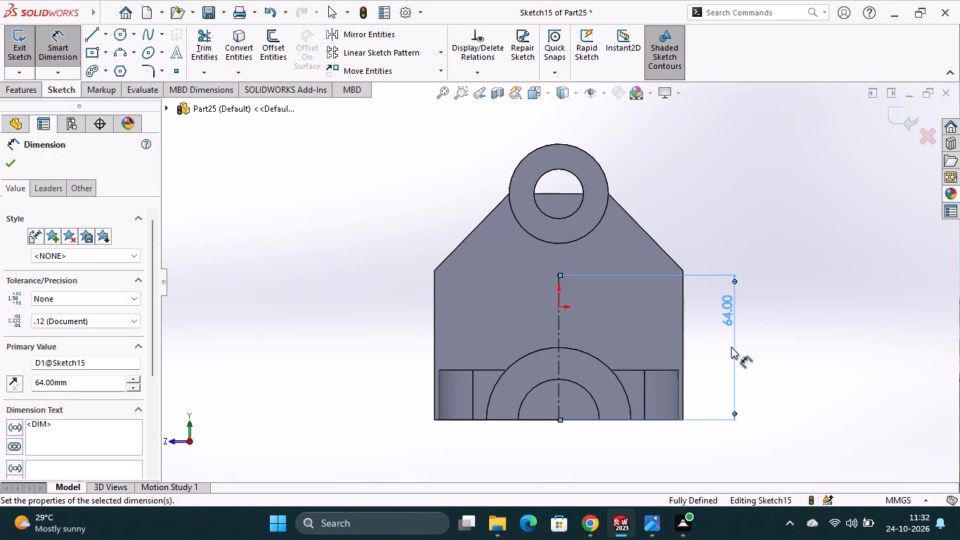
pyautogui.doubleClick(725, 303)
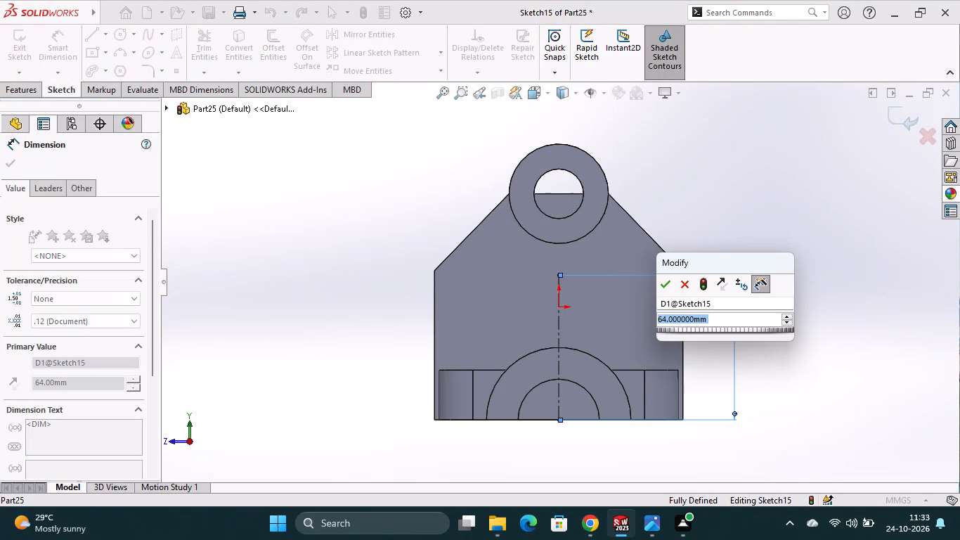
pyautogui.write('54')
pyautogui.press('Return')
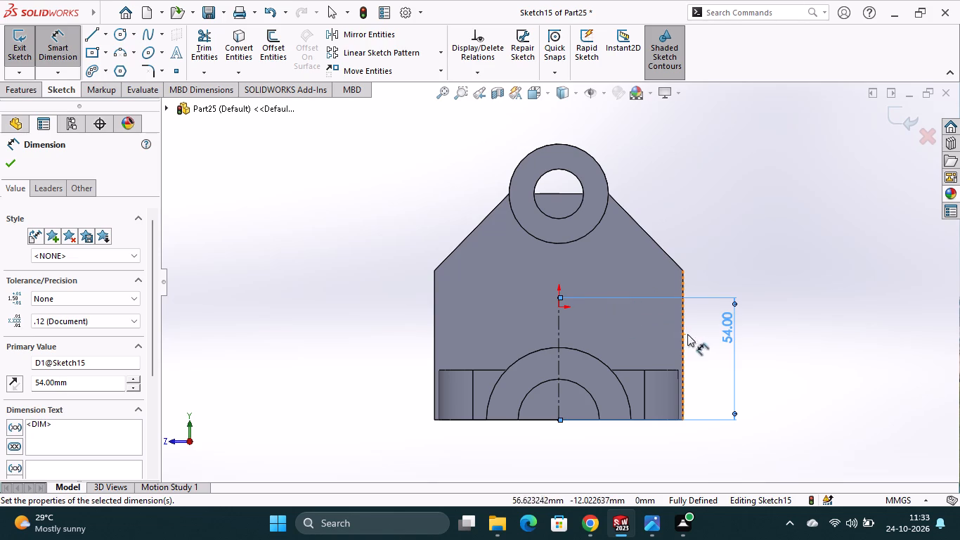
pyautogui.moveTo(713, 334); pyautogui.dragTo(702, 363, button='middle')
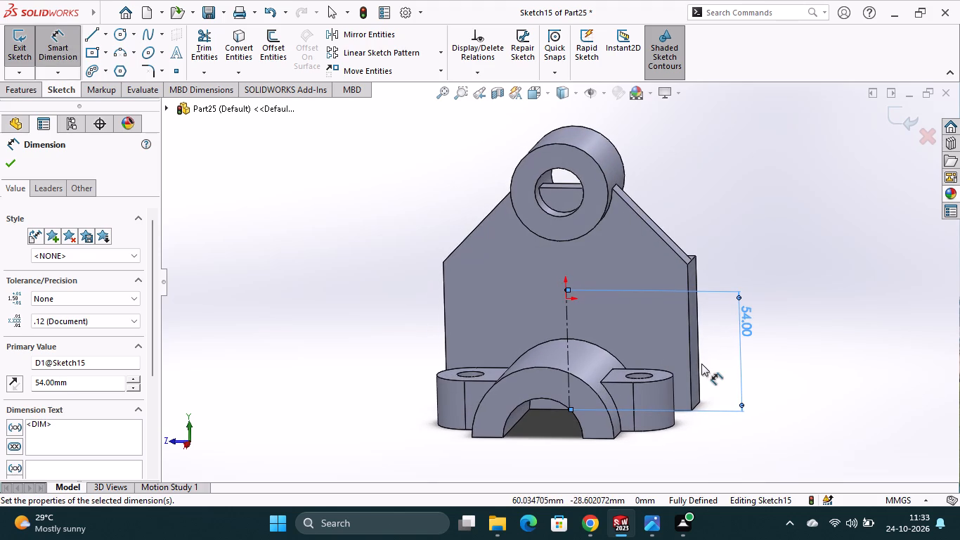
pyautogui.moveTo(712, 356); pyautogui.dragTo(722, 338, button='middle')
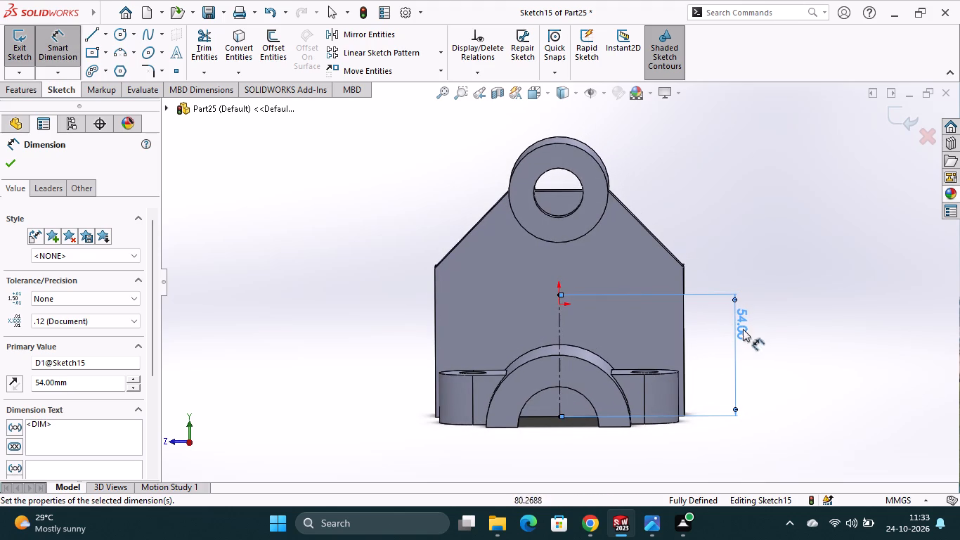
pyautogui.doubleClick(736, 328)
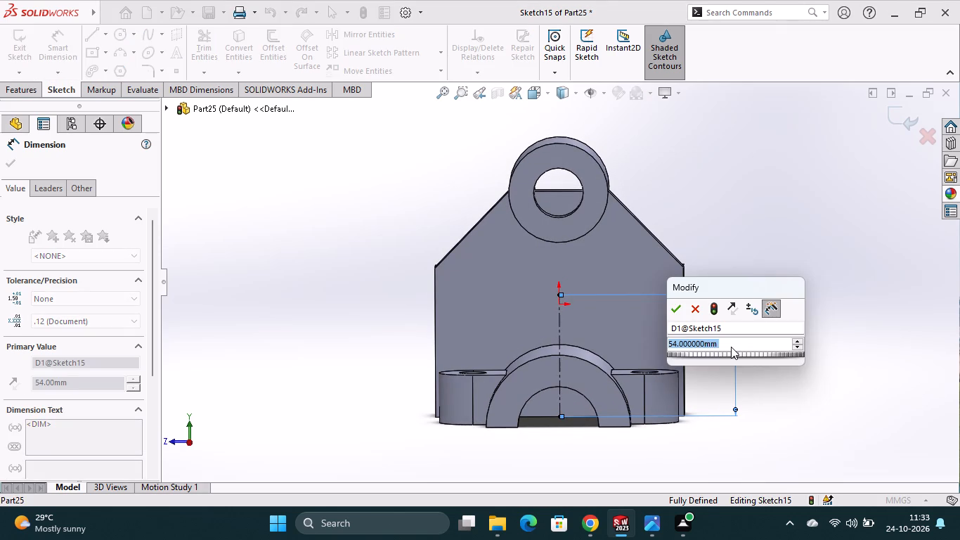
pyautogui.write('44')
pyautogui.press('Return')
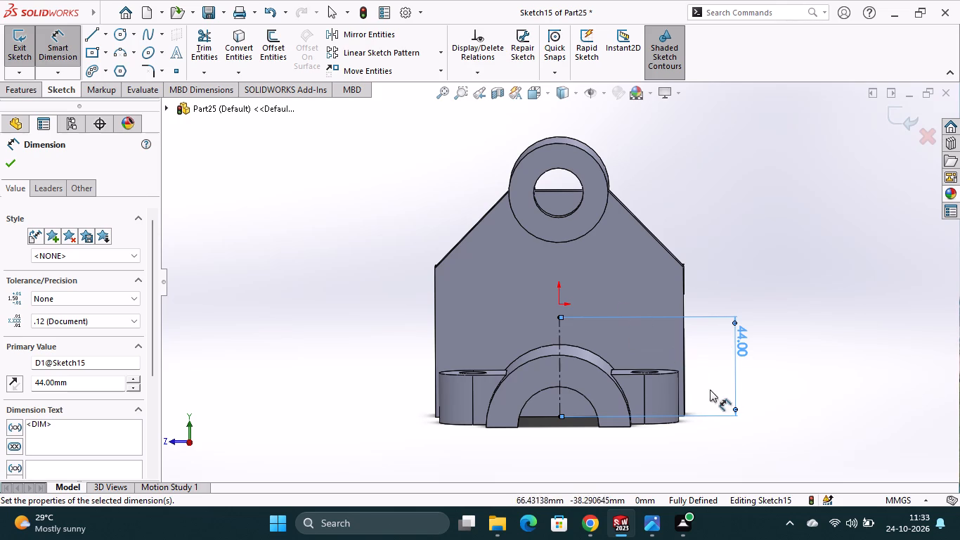
# Set the vertical centerline's length to 54 mm.
pyautogui.doubleClick(736, 339)
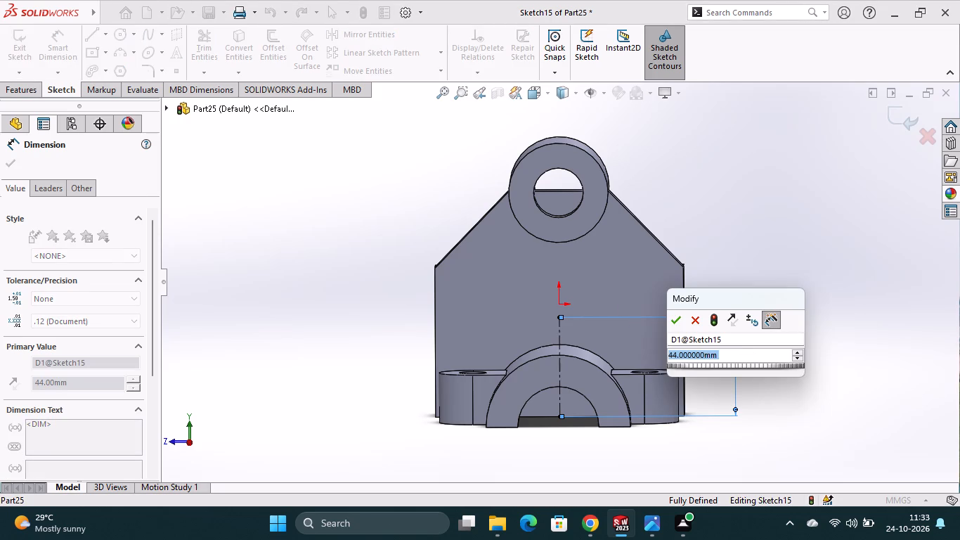
pyautogui.write('54')
pyautogui.press('Return')
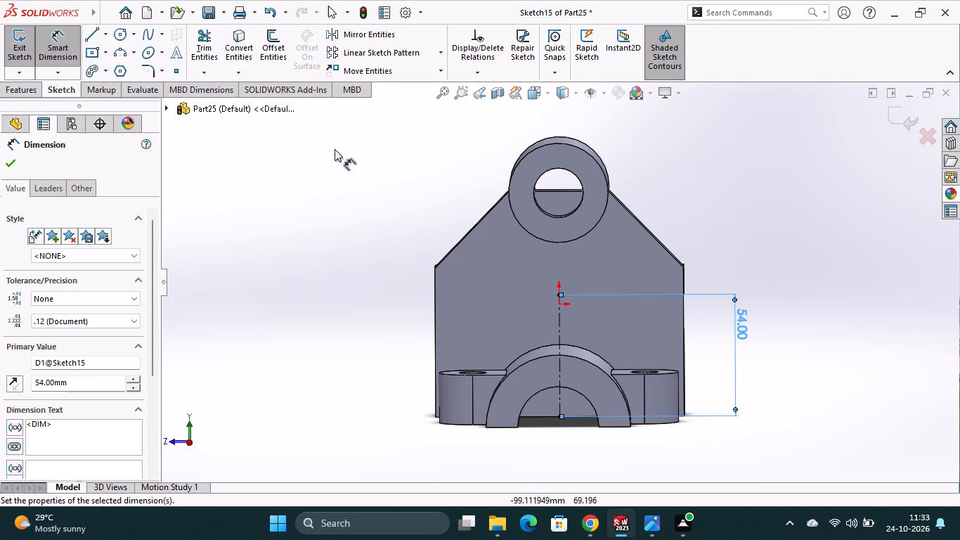
# Sketch horizontal centerlines through the vertical centerline's upper end, reaching about 38 mm to each side.
pyautogui.click(546, 98)
pyautogui.click(611, 173)
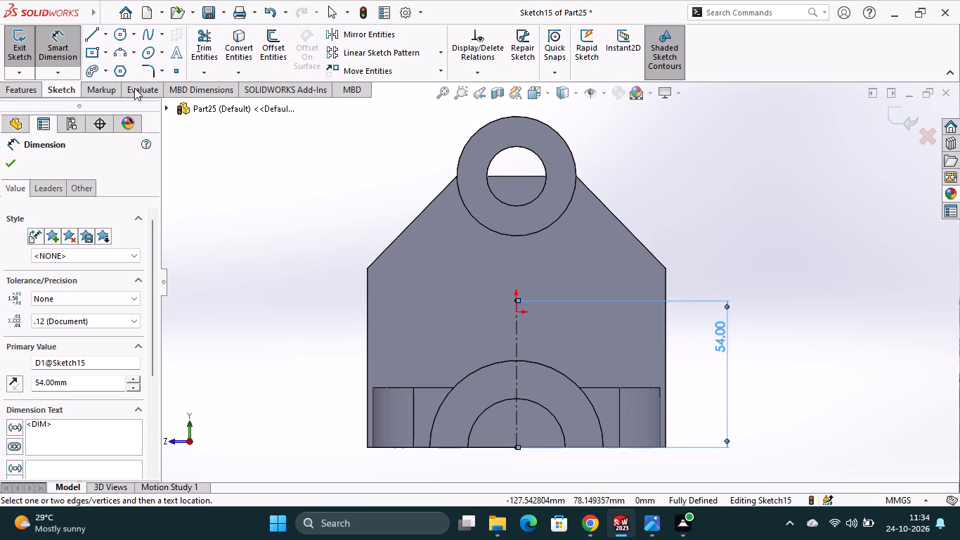
pyautogui.click(39, 95)
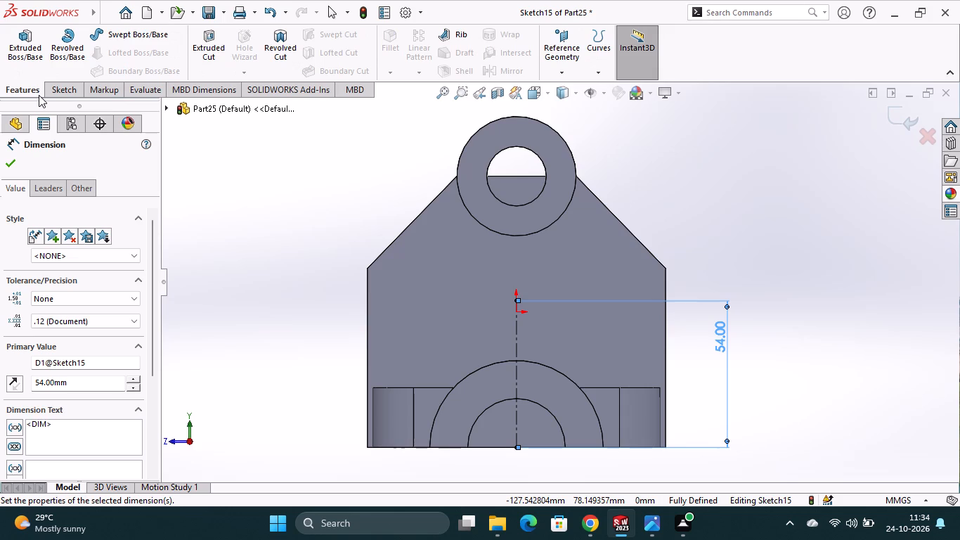
pyautogui.click(54, 89)
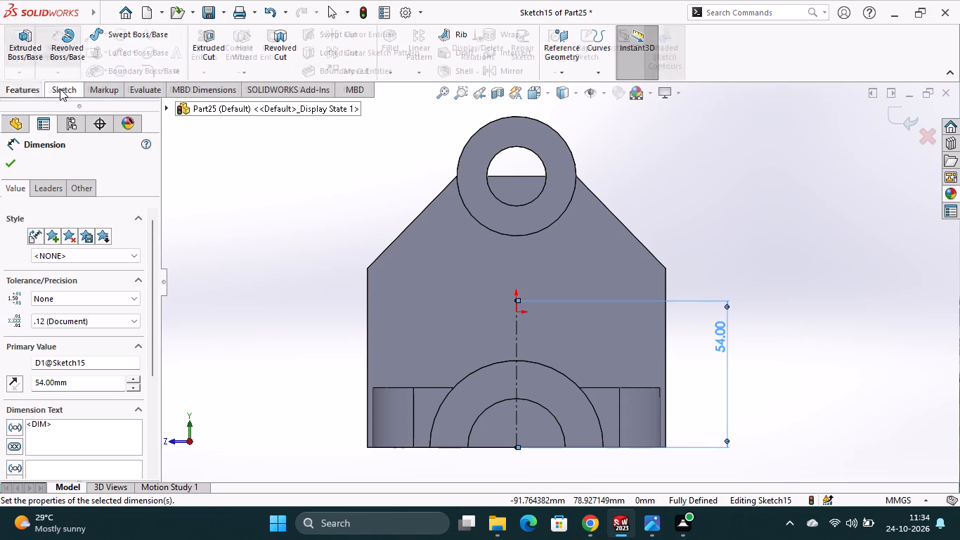
pyautogui.click(108, 31)
pyautogui.click(116, 72)
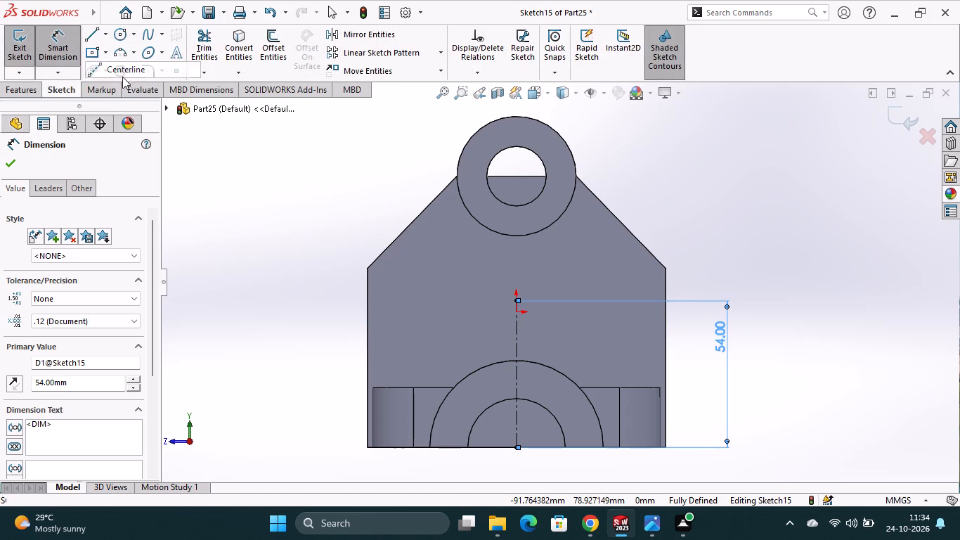
pyautogui.click(519, 302)
pyautogui.click(620, 302)
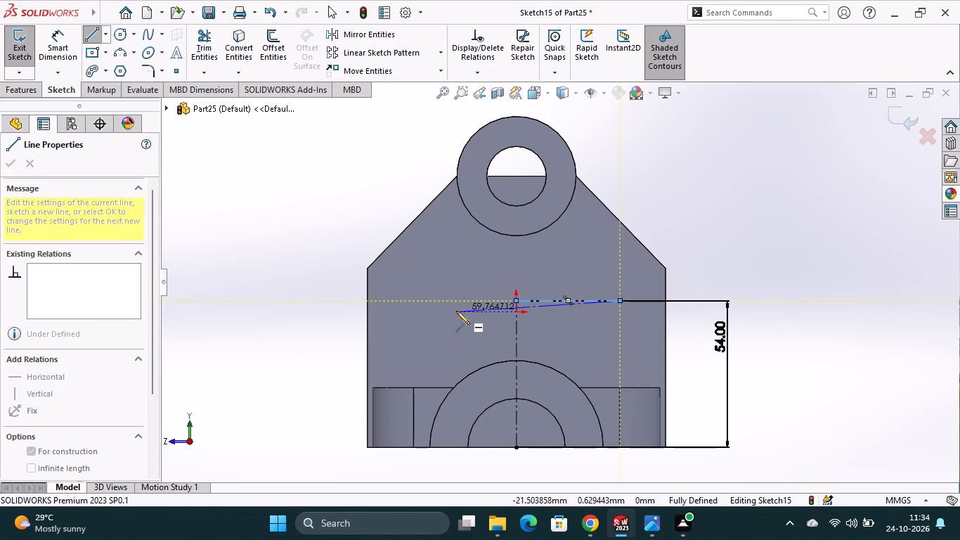
pyautogui.click(413, 300)
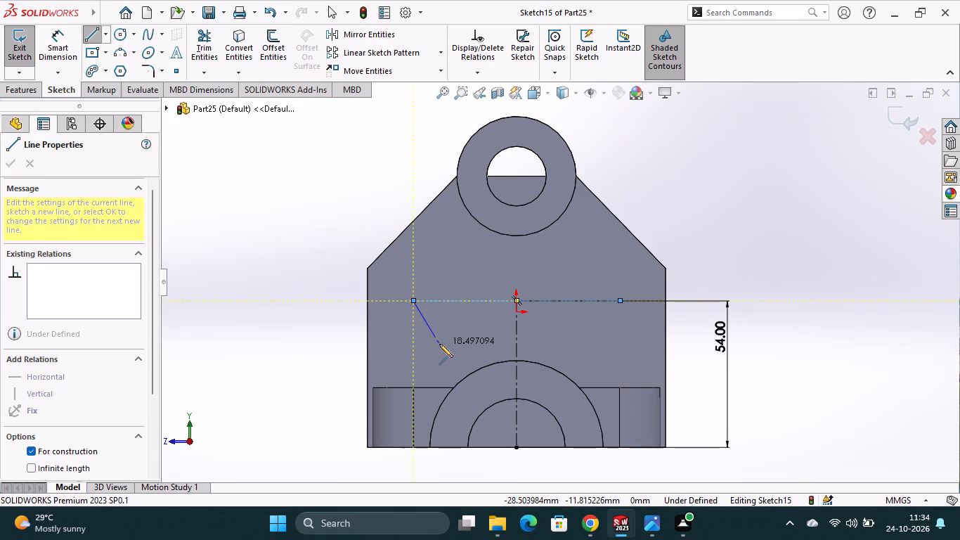
pyautogui.press('Escape')
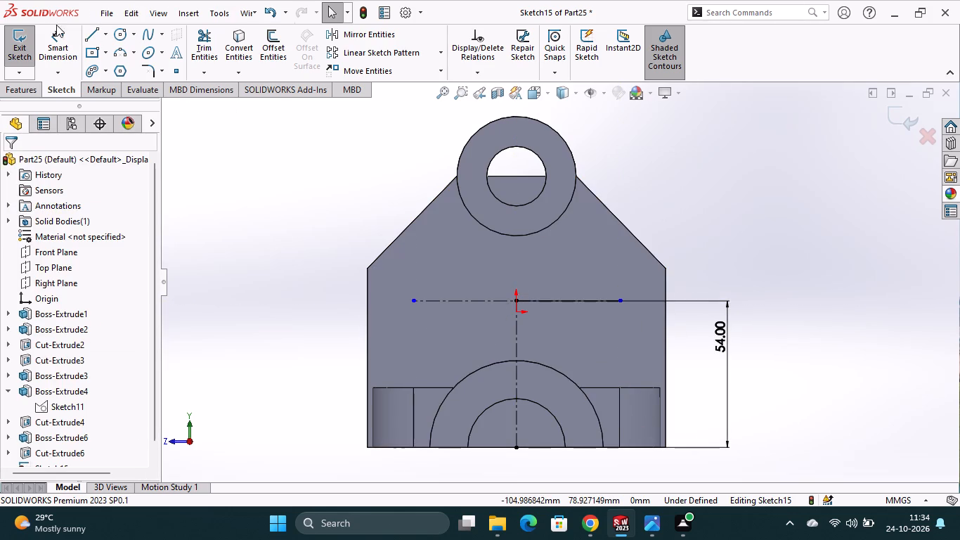
# Dimension the horizontal centerline's left end at 35+7.5 mm (42.5 mm) from the vertical centerline.
pyautogui.click(59, 34)
pyautogui.click(411, 297)
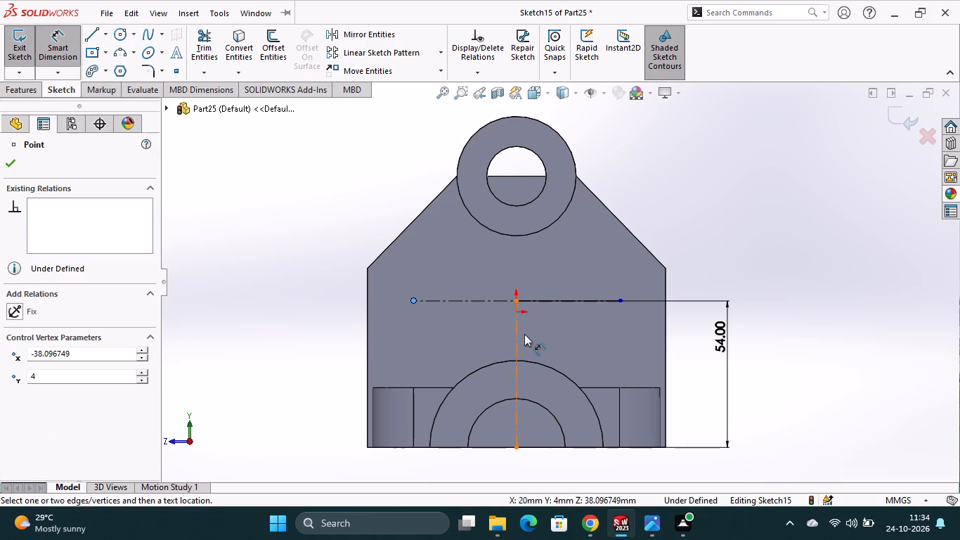
pyautogui.click(514, 340)
pyautogui.click(481, 270)
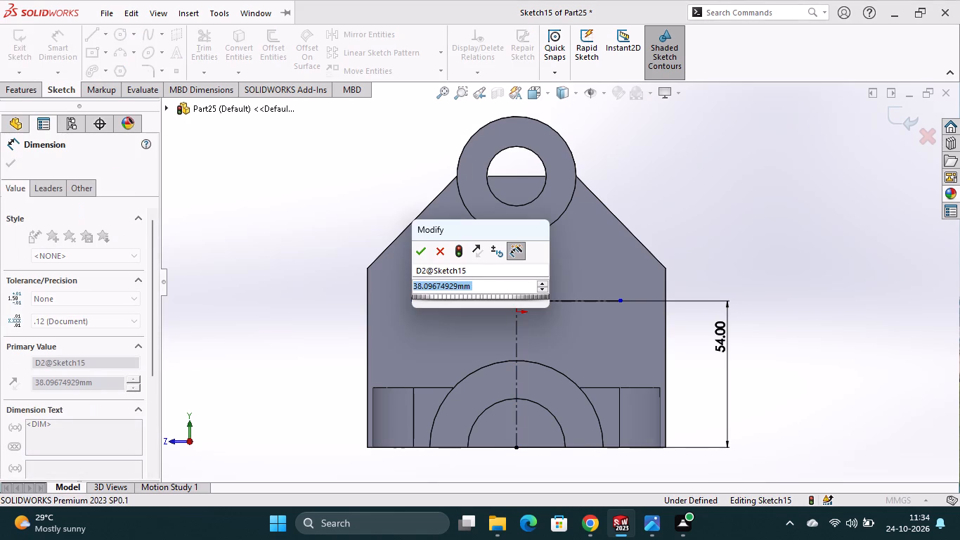
pyautogui.write('35')
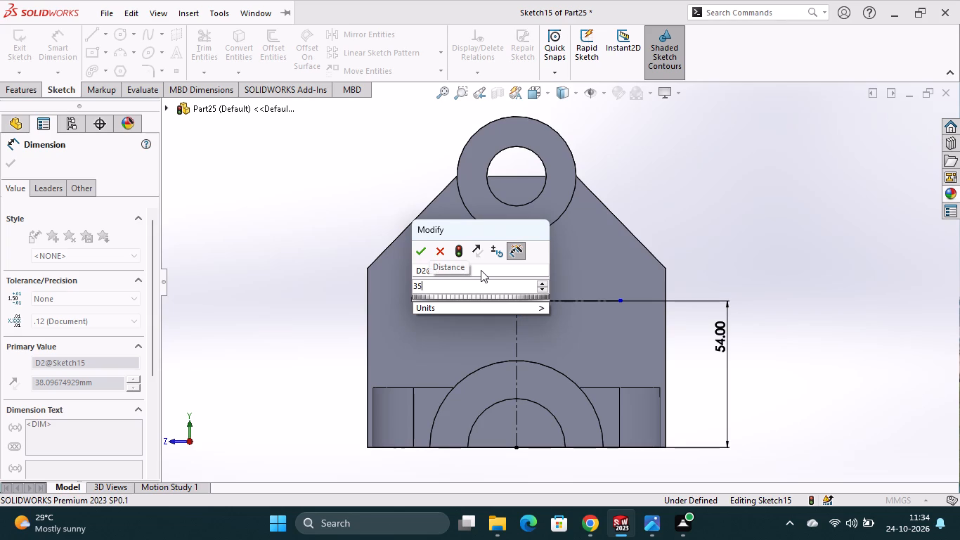
pyautogui.hotkey('shift', '+')
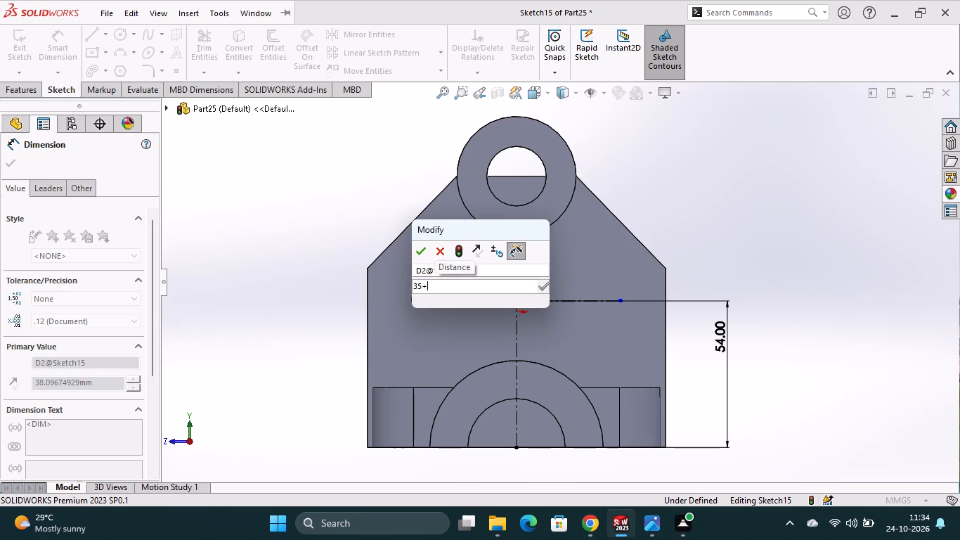
pyautogui.write('7.5')
pyautogui.press('Return')
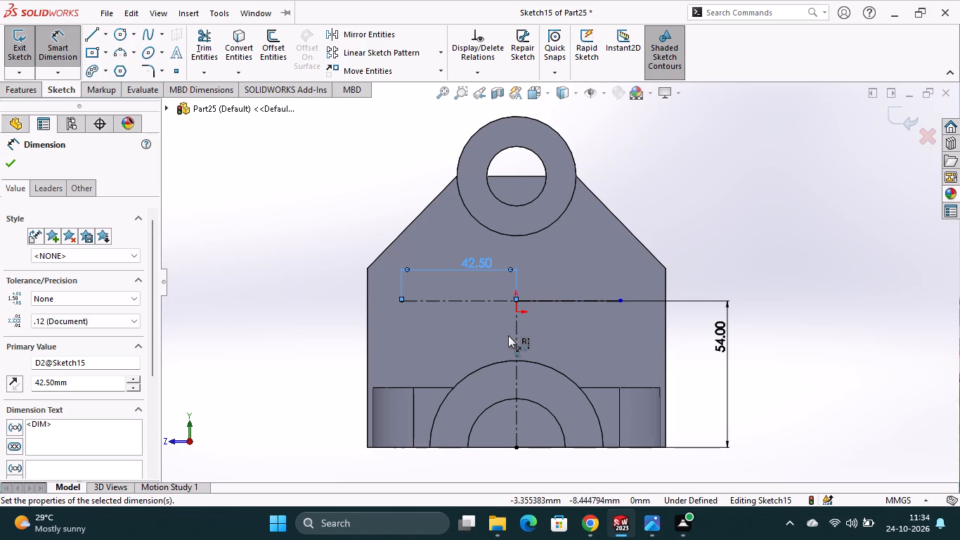
# Dimension the horizontal centerline's right end at 42.50 mm from the vertical centerline.
pyautogui.click(517, 337)
pyautogui.click(620, 300)
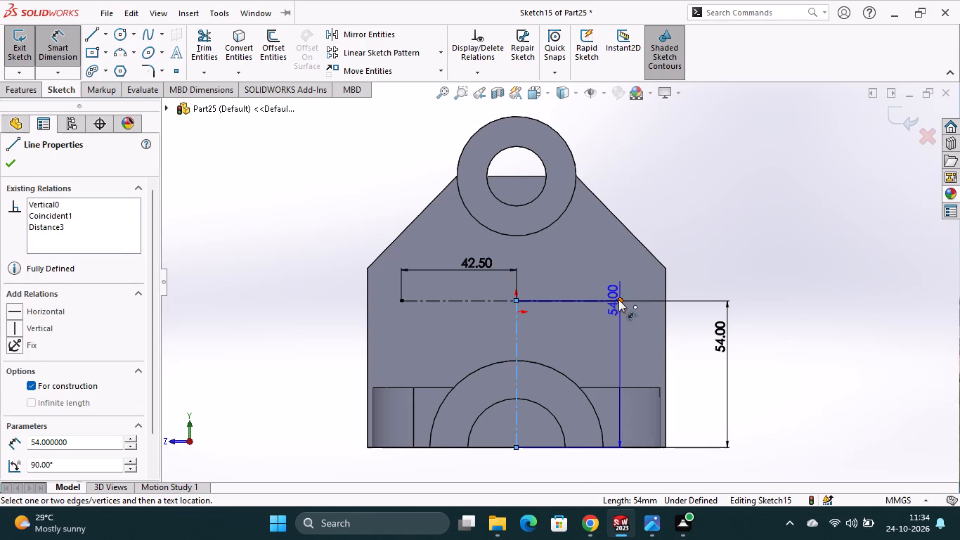
pyautogui.click(595, 275)
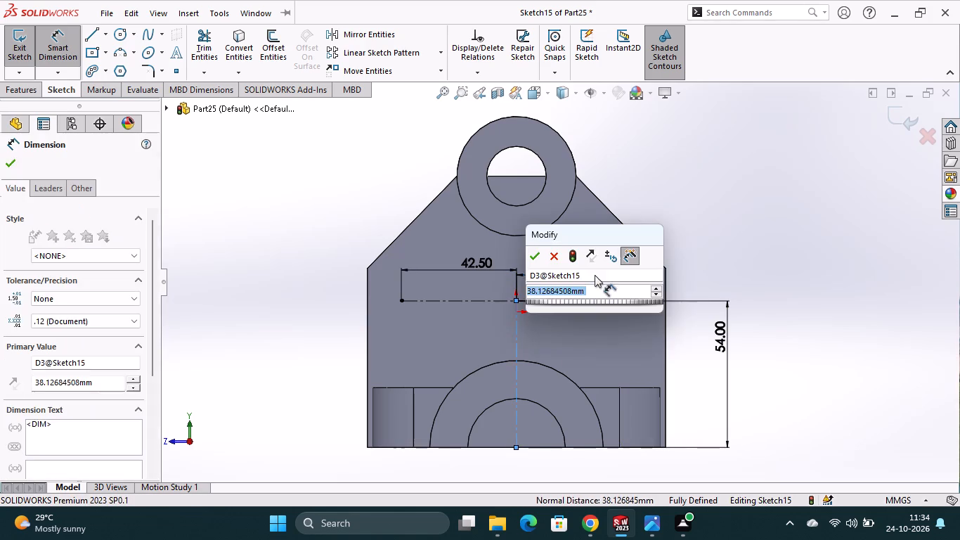
pyautogui.write('42.')
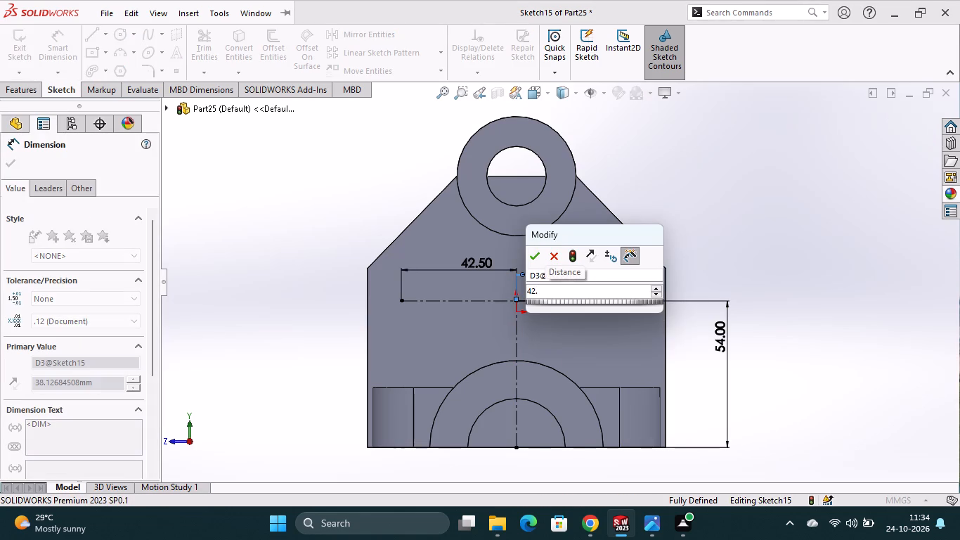
pyautogui.write('50')
pyautogui.press('Return')
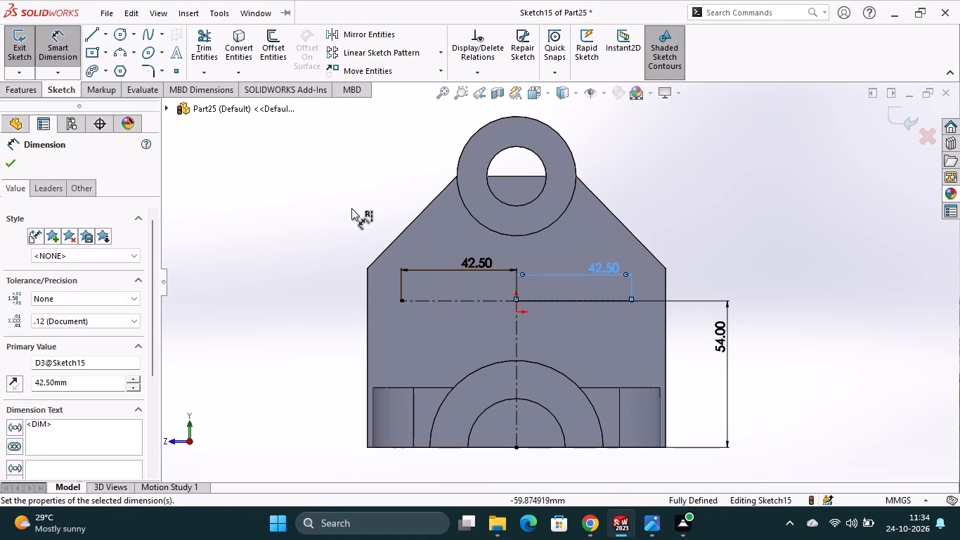
# Sketch two circles, about 19 mm and 17 mm in diameter, centered on the left and right ends of the horizontal centerlines.
pyautogui.click(117, 34)
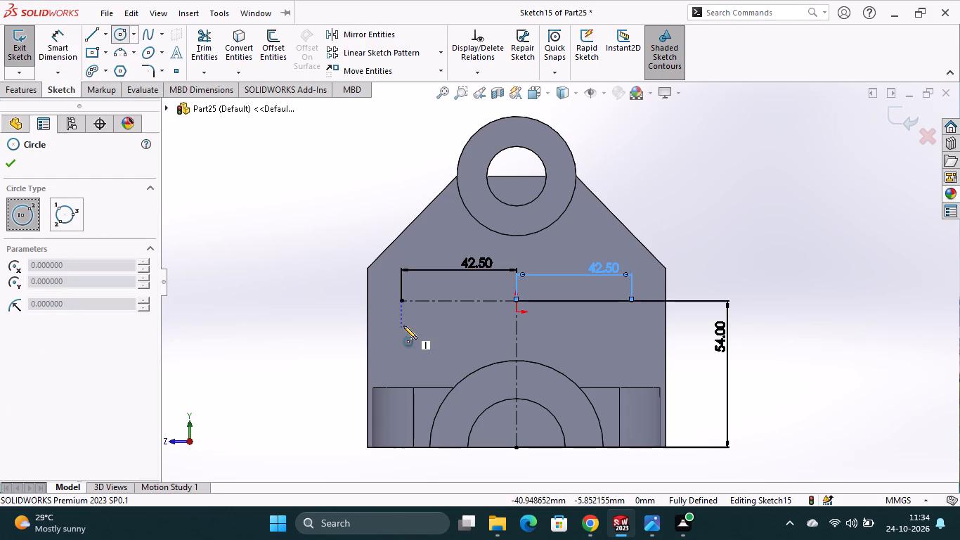
pyautogui.click(401, 302)
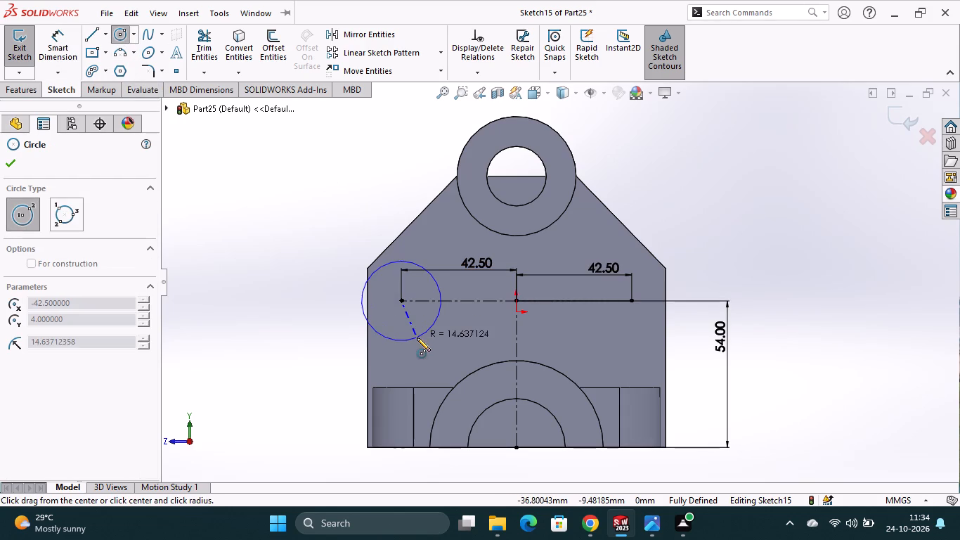
pyautogui.click(417, 322)
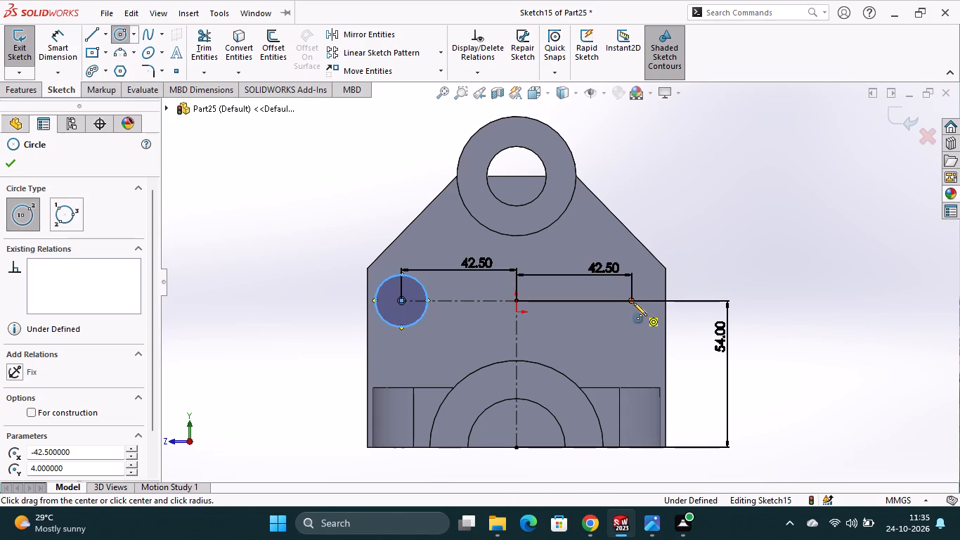
pyautogui.click(632, 301)
pyautogui.click(630, 324)
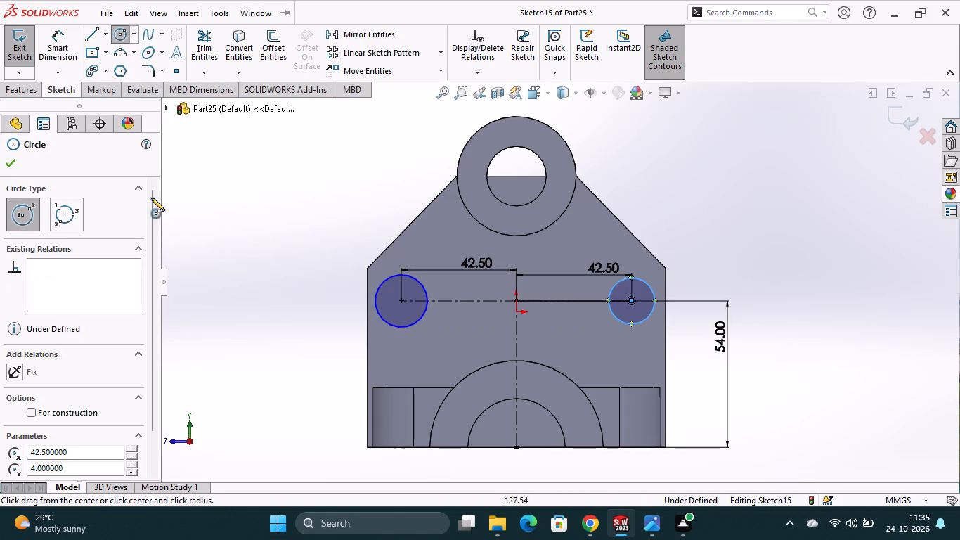
pyautogui.click(3, 161)
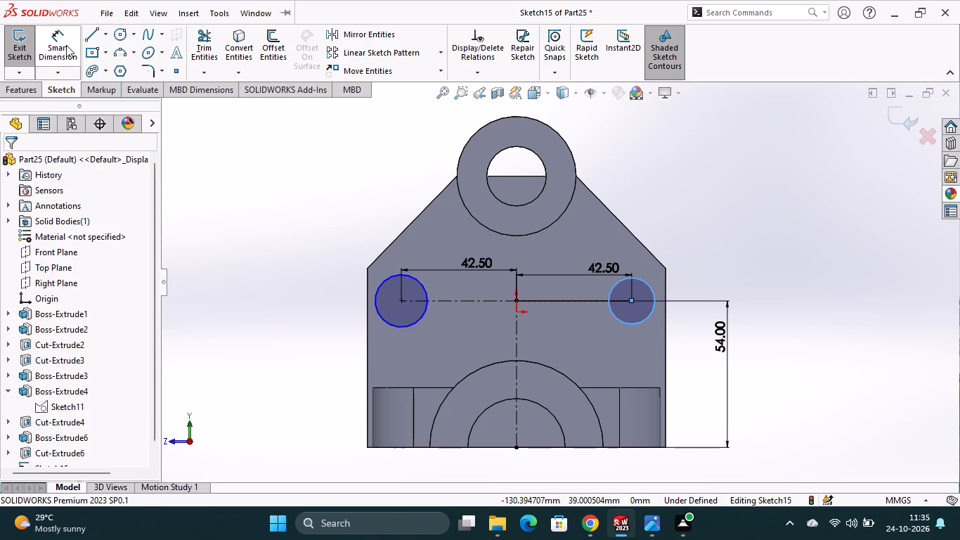
# Dimension both circles to a diameter of 15 mm.
pyautogui.click(66, 45)
pyautogui.click(422, 321)
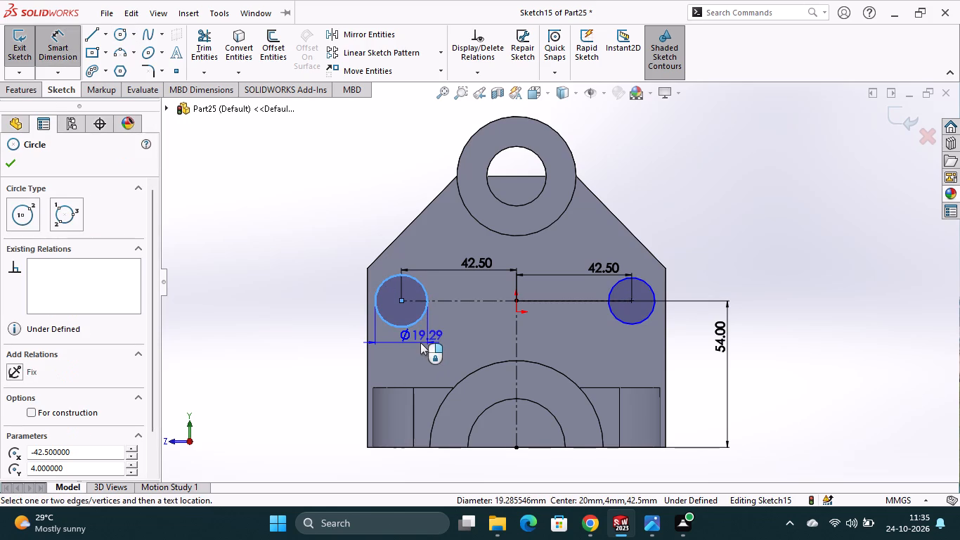
pyautogui.click(420, 342)
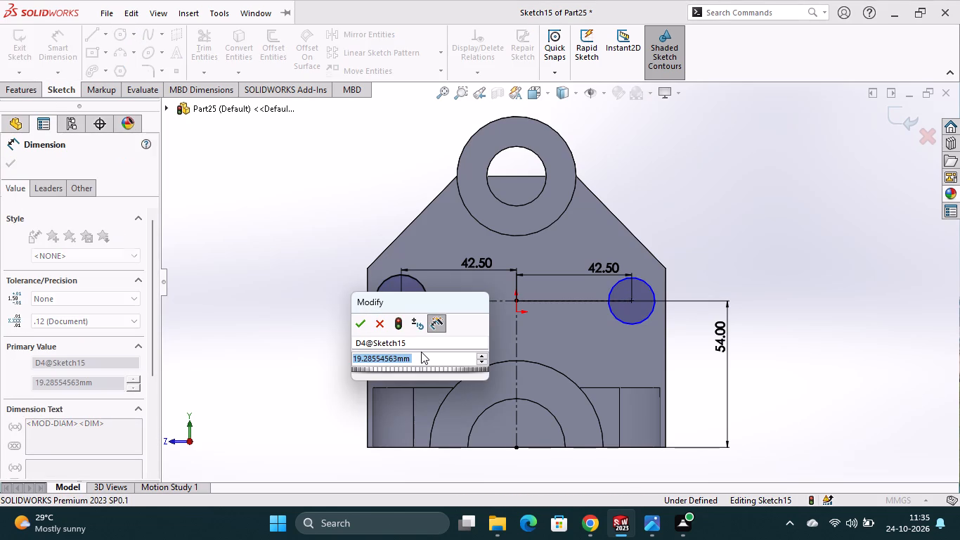
pyautogui.write('15')
pyautogui.press('Return')
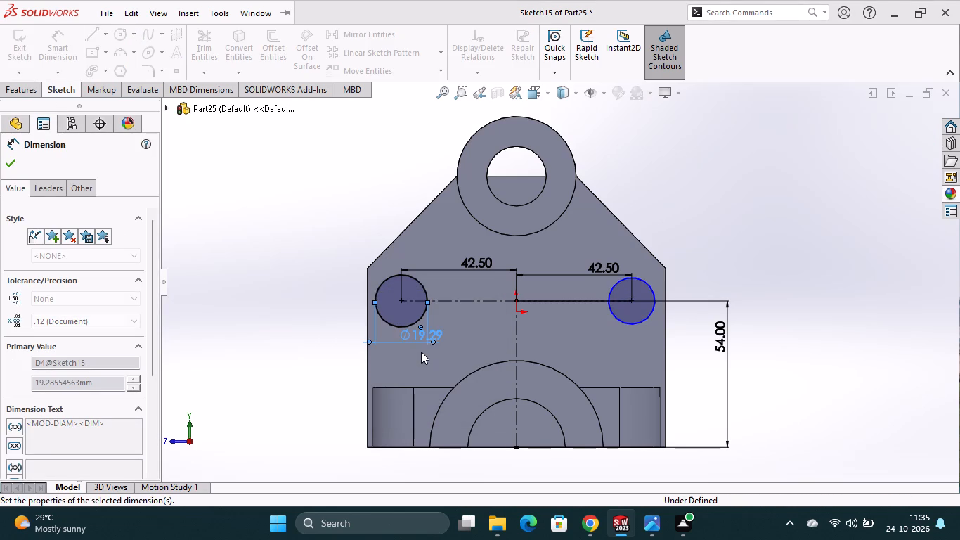
pyautogui.click(615, 319)
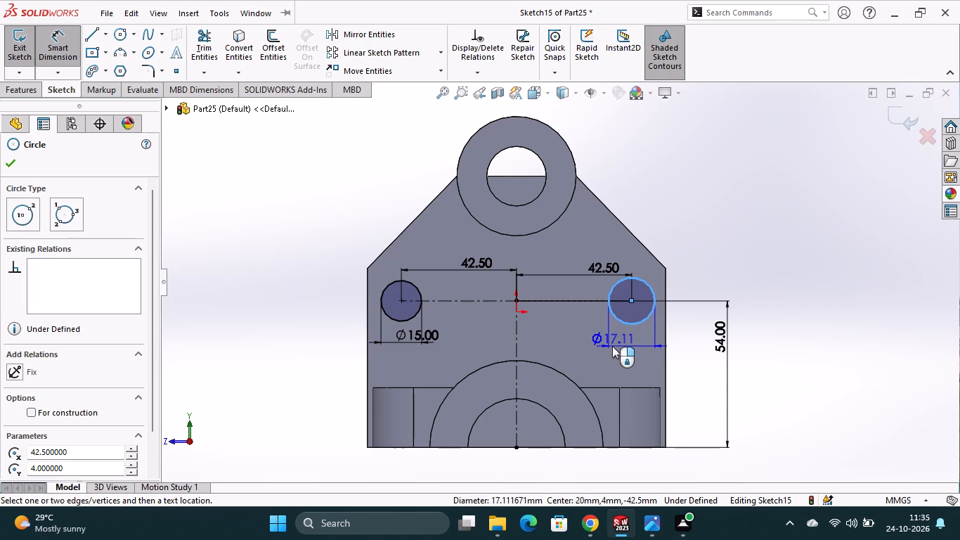
pyautogui.click(612, 346)
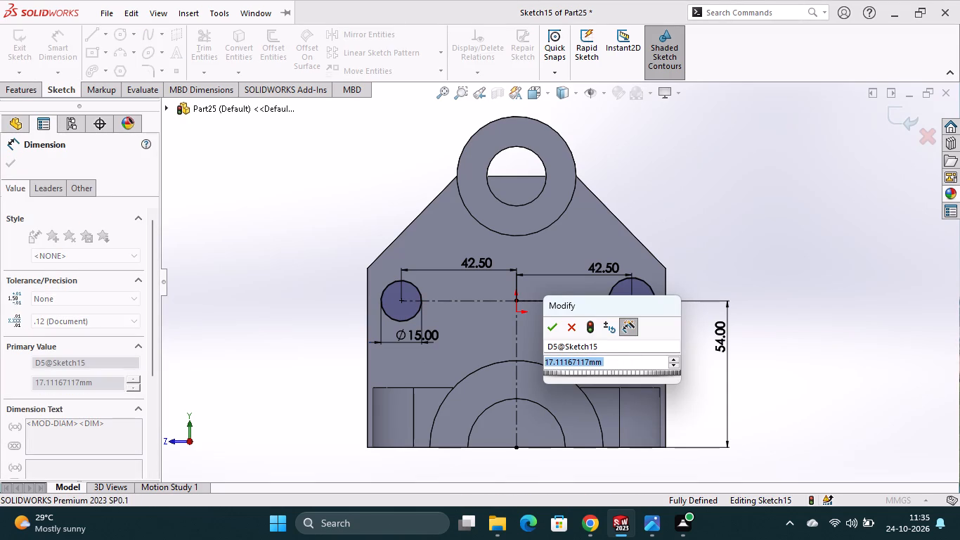
pyautogui.write('15')
pyautogui.press('Return')
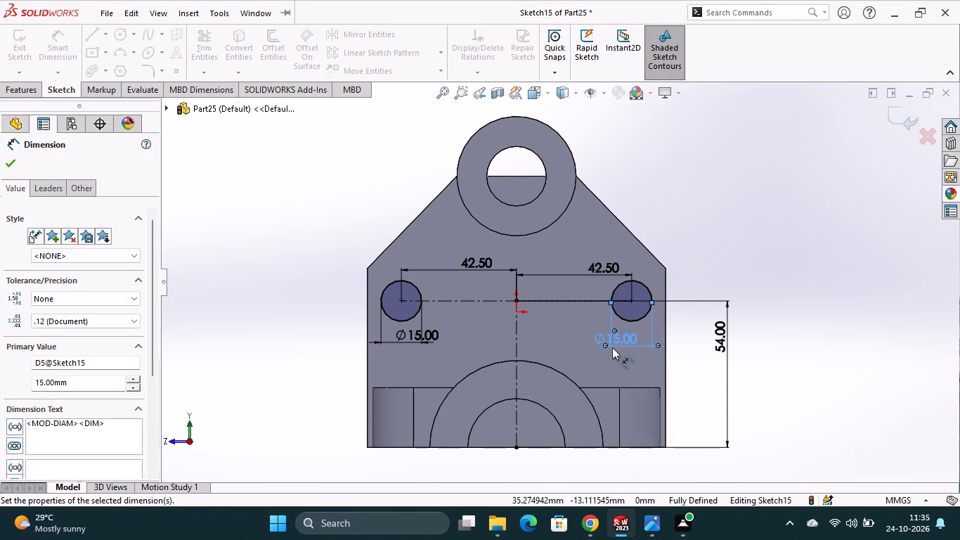
pyautogui.click(11, 167)
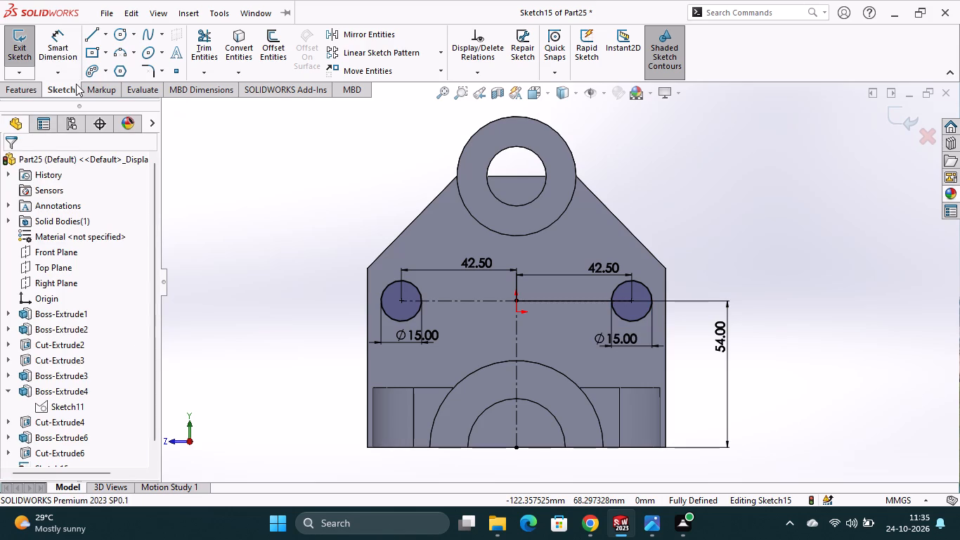
# Cut-extrude the two 15 mm circles into the plate with a blind depth of 22 mm.
pyautogui.click(34, 88)
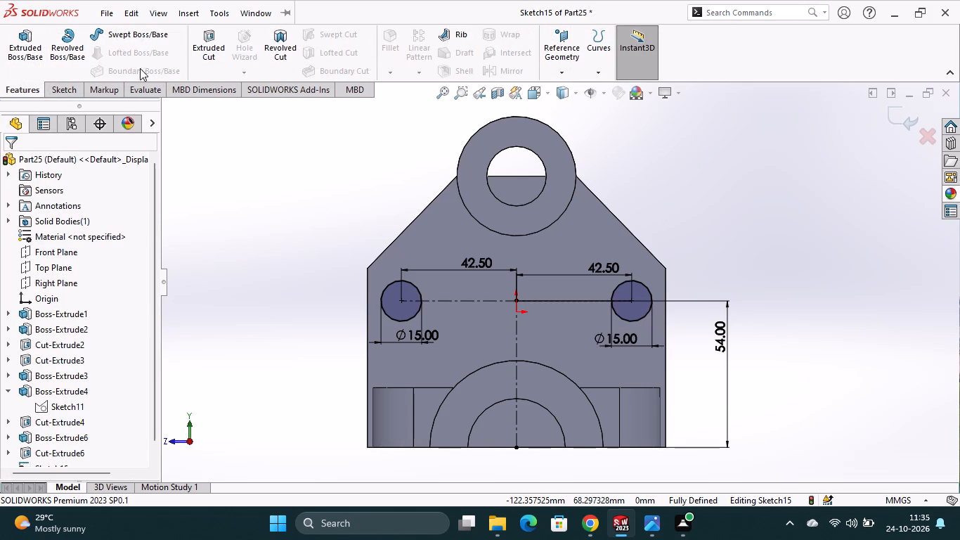
pyautogui.click(195, 58)
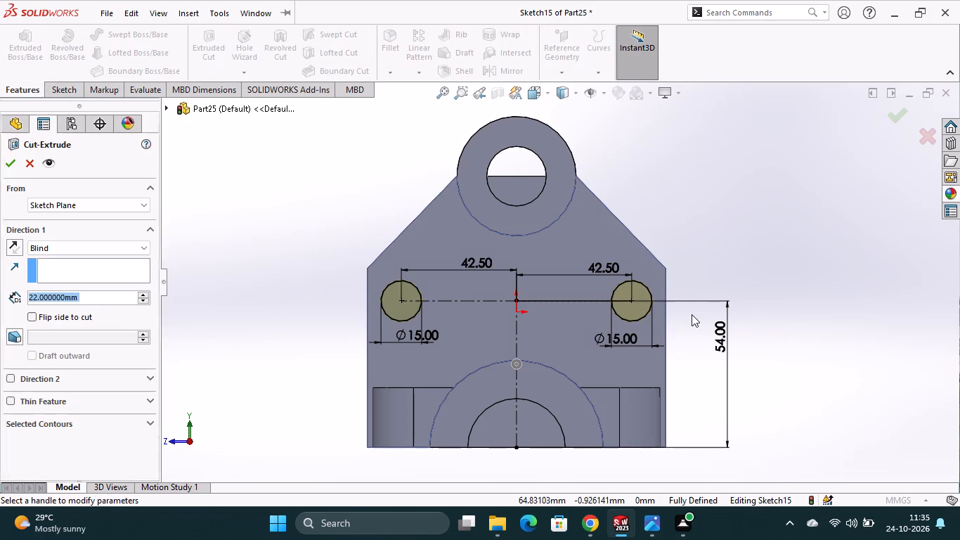
pyautogui.moveTo(740, 347); pyautogui.dragTo(683, 416, button='middle')
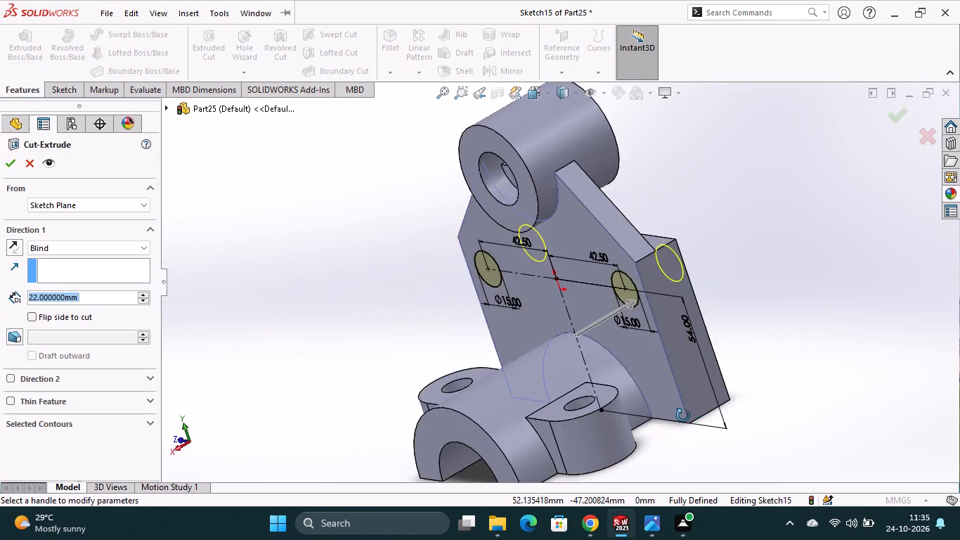
pyautogui.moveTo(683, 416); pyautogui.dragTo(644, 436, button='middle')
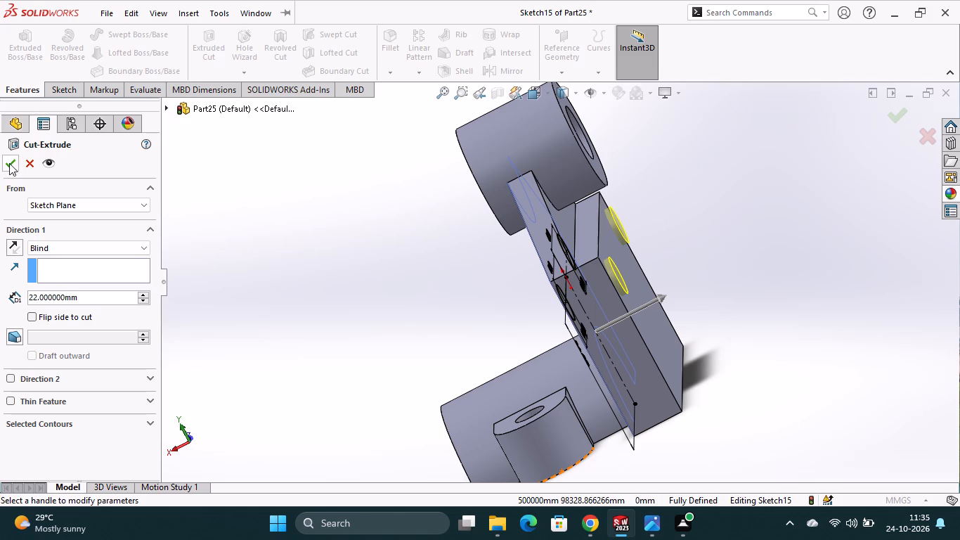
pyautogui.click(9, 162)
pyautogui.click(329, 321)
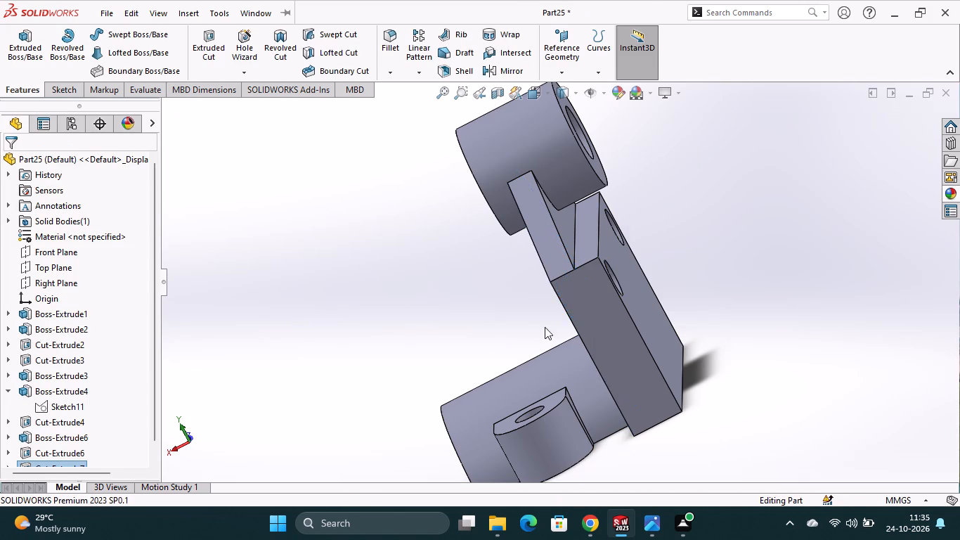
# Edit the base block's sketch (Boss-Extrude1) and try a rectangle height of 60 mm.
pyautogui.moveTo(701, 311); pyautogui.dragTo(731, 296, button='middle')
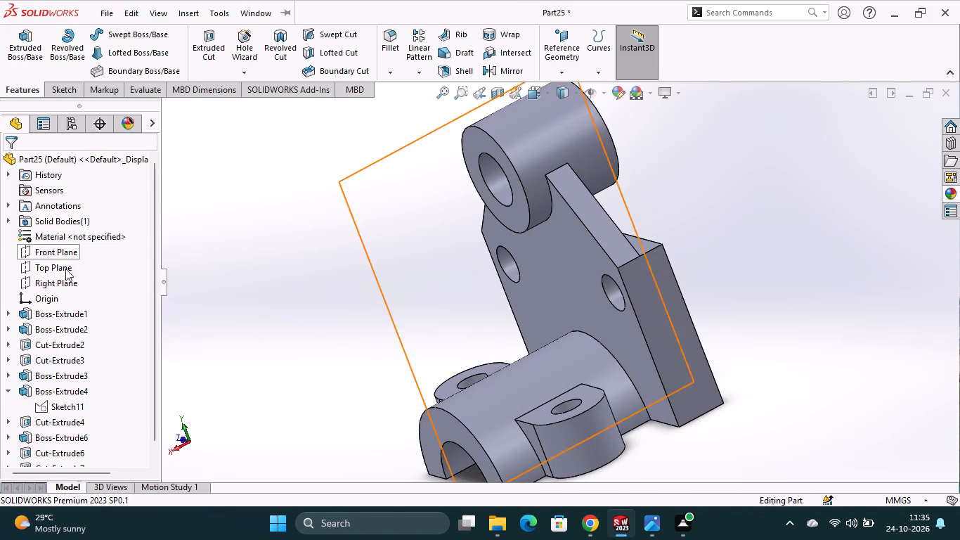
pyautogui.click(54, 319)
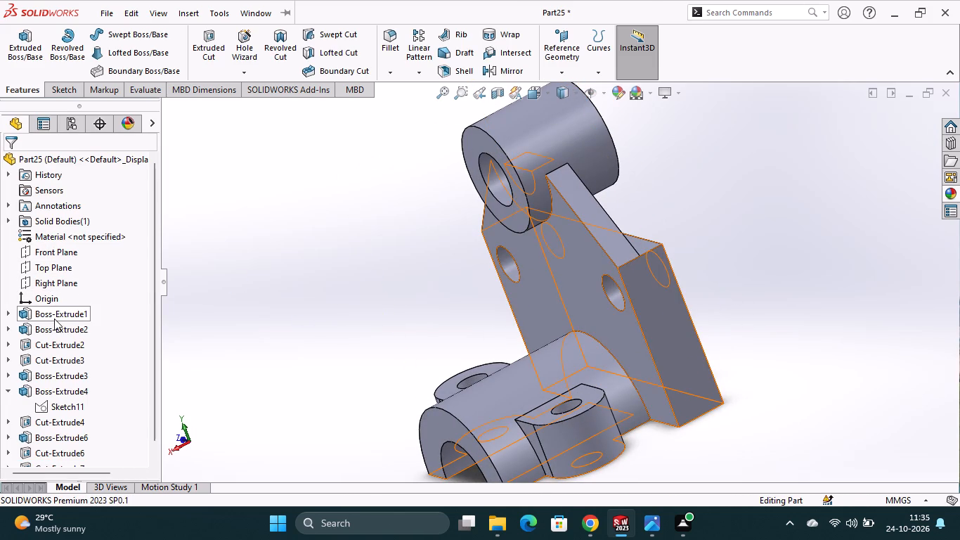
pyautogui.click(85, 281)
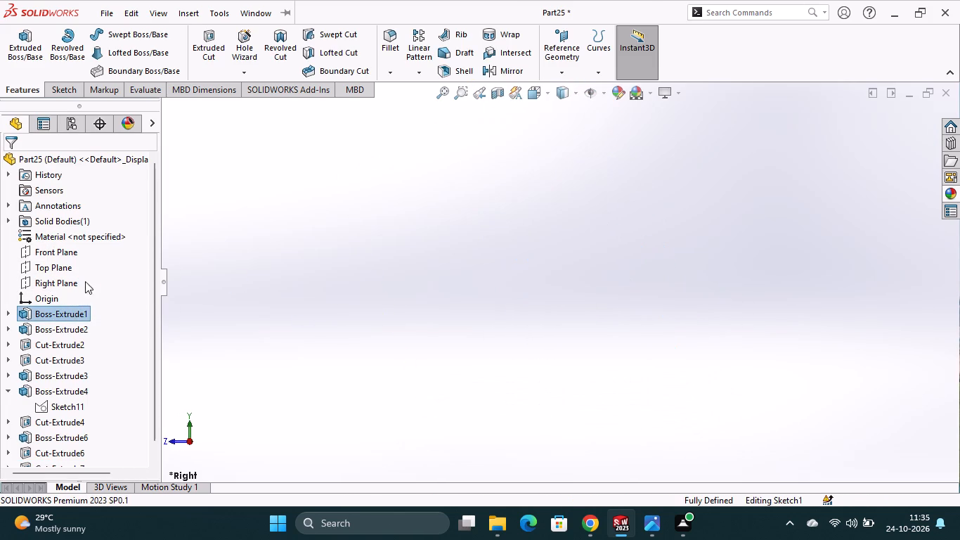
pyautogui.doubleClick(446, 291)
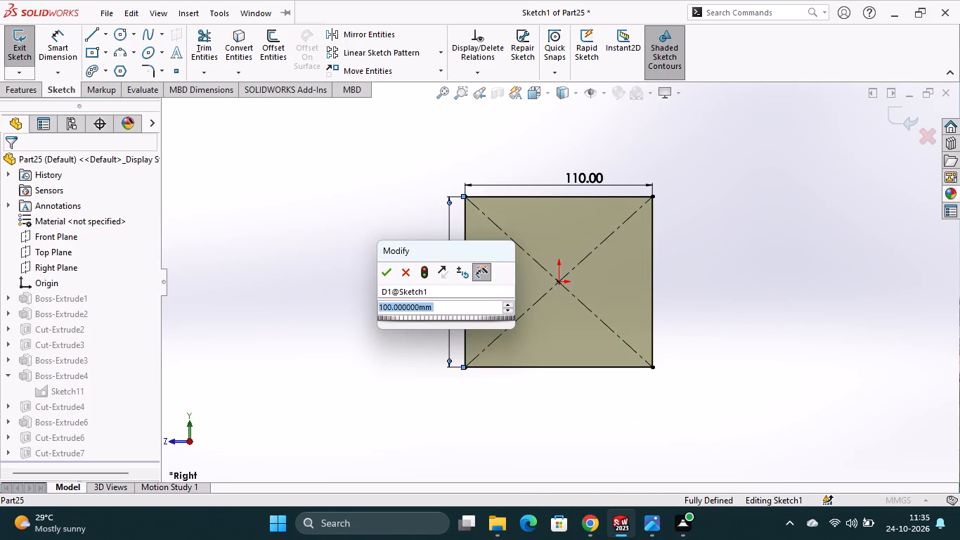
pyautogui.write('60')
pyautogui.press('Return')
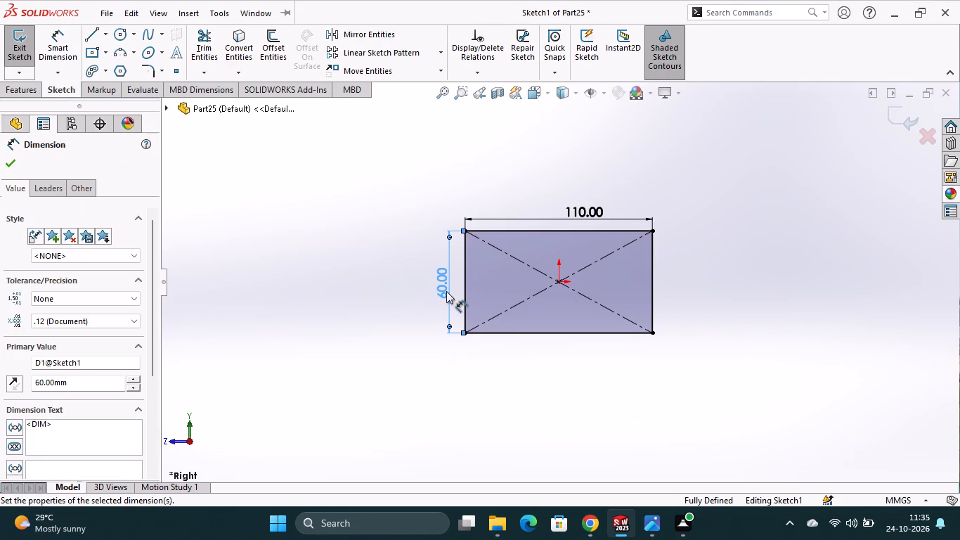
# Set the base rectangle's height to 66 mm and exit the sketch to rebuild the part.
pyautogui.doubleClick(446, 291)
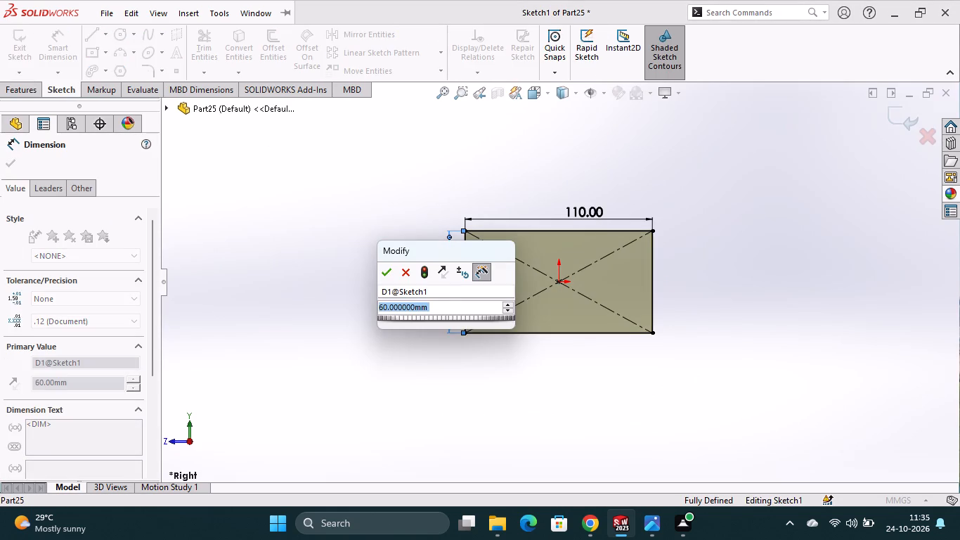
pyautogui.write('66')
pyautogui.press('Return')
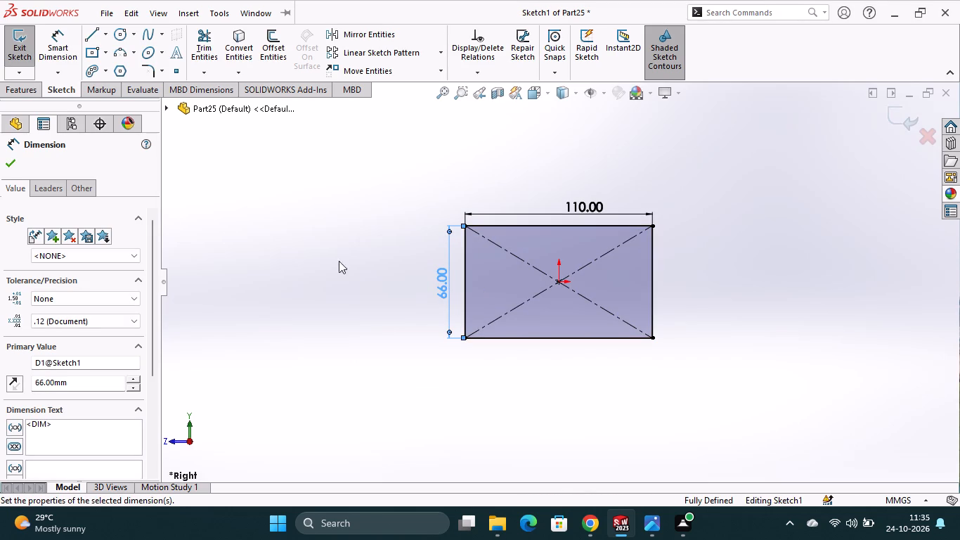
pyautogui.click(0, 160)
pyautogui.click(8, 161)
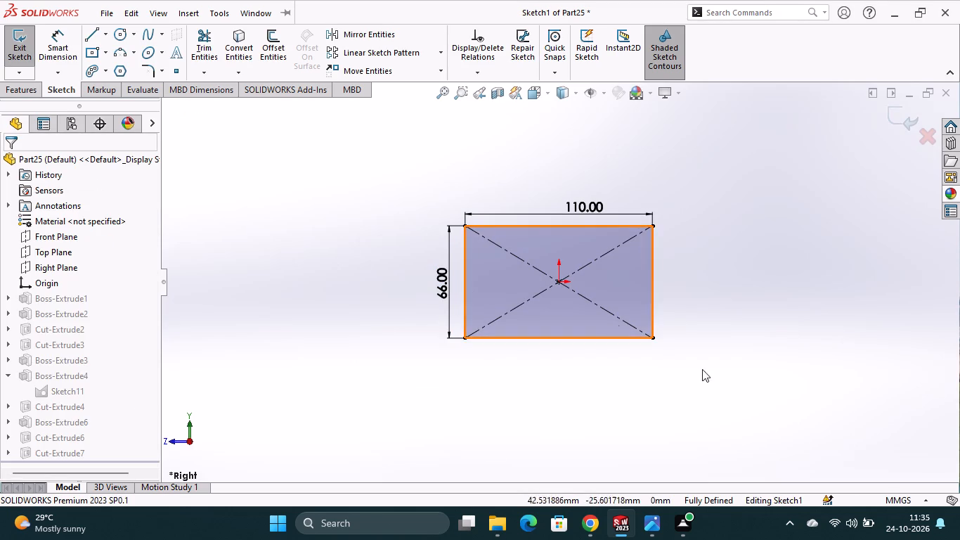
pyautogui.click(903, 128)
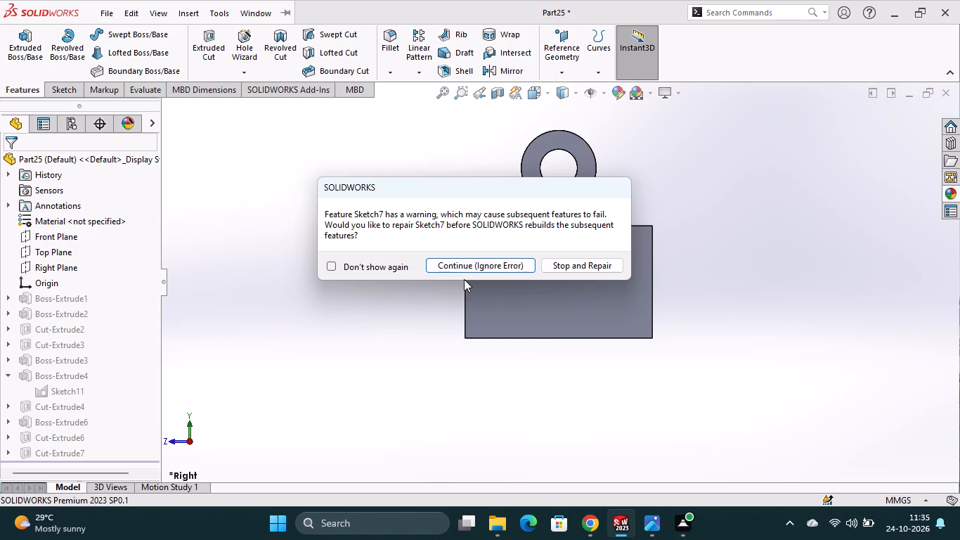
# Stop the rebuild at Sketch7 for repair and dismiss the error report.
pyautogui.click(564, 264)
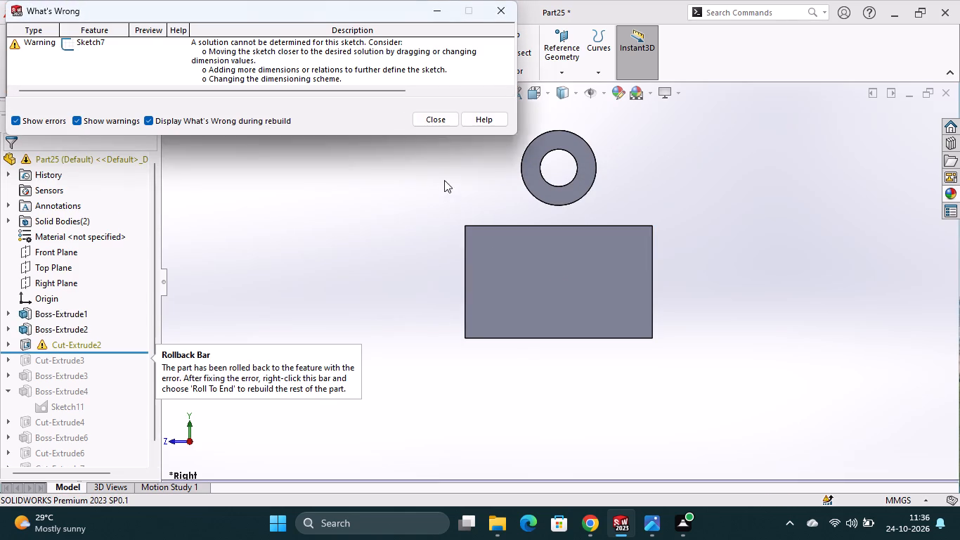
pyautogui.click(435, 122)
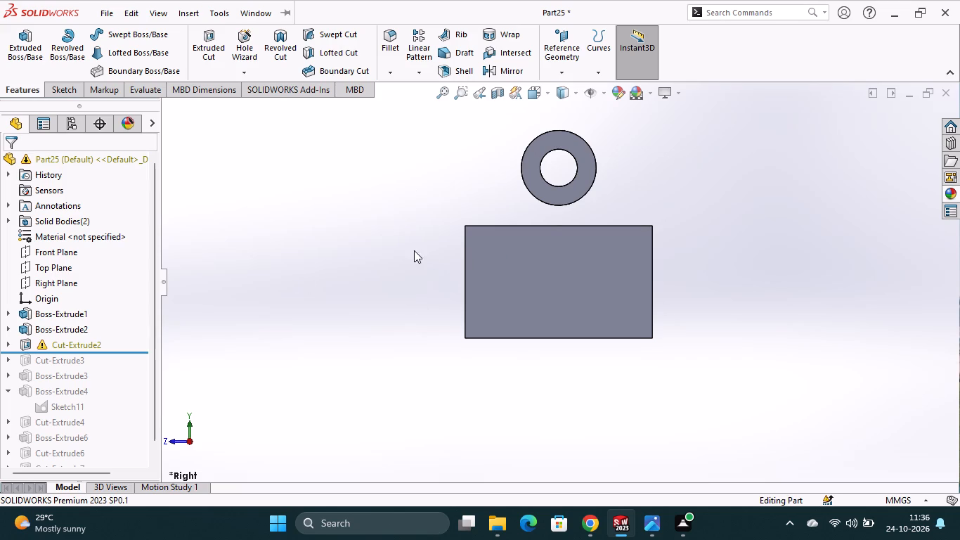
pyautogui.click(91, 342)
pyautogui.rightClick(91, 342)
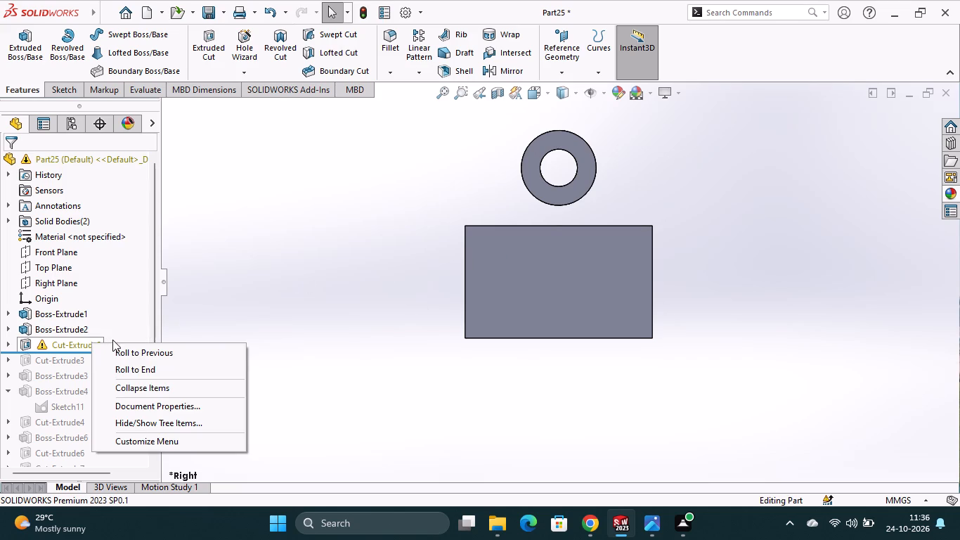
pyautogui.click(313, 340)
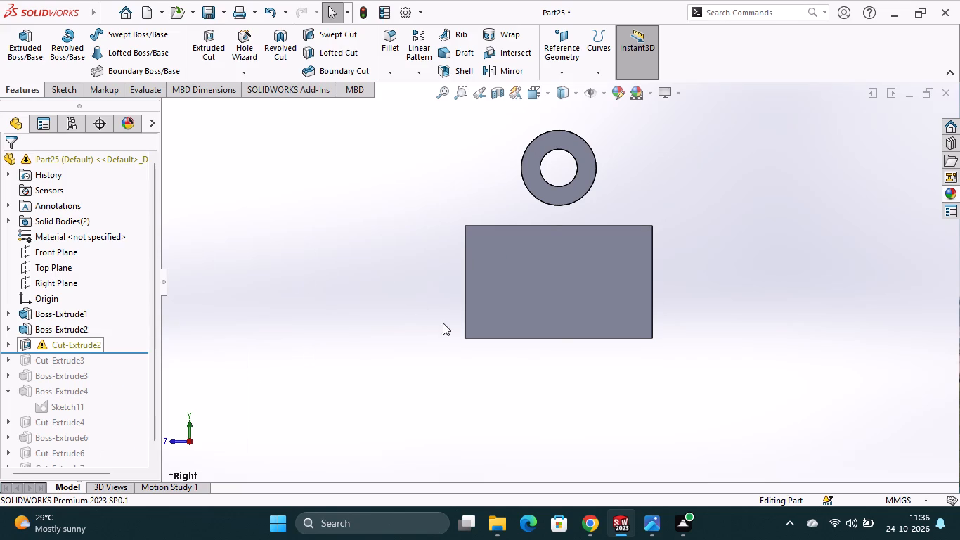
# Edit Cut-Extrude2's sketch, delete the conflicting triangle at the block's upper-left corner, and exit the sketch.
pyautogui.scroll(1, 545, 328)
pyautogui.scroll(1, 610, 316)
pyautogui.moveTo(659, 320); pyautogui.dragTo(607, 347, button='middle')
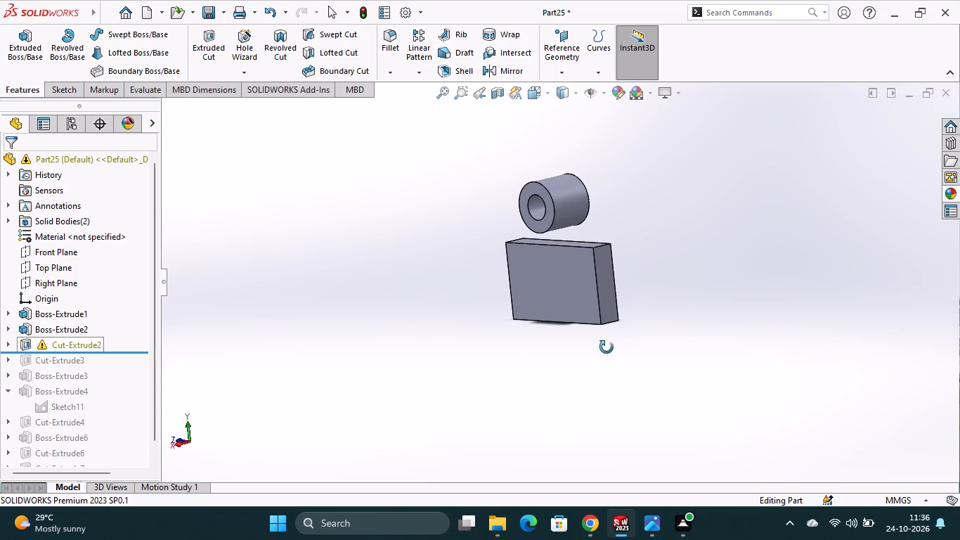
pyautogui.moveTo(607, 347); pyautogui.dragTo(632, 347, button='middle')
pyautogui.click(325, 305)
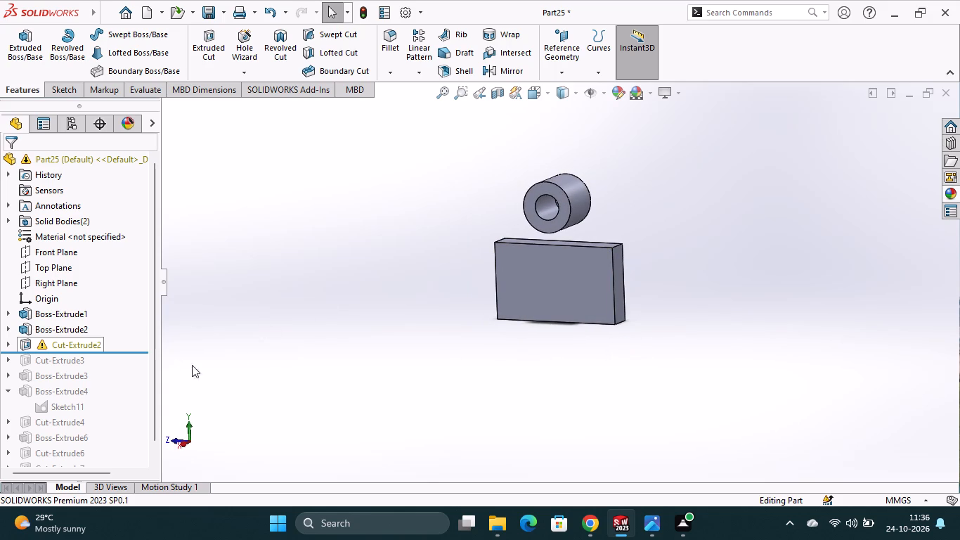
pyautogui.scroll(2, 417, 364)
pyautogui.scroll(-1, 448, 355)
pyautogui.rightClick(79, 345)
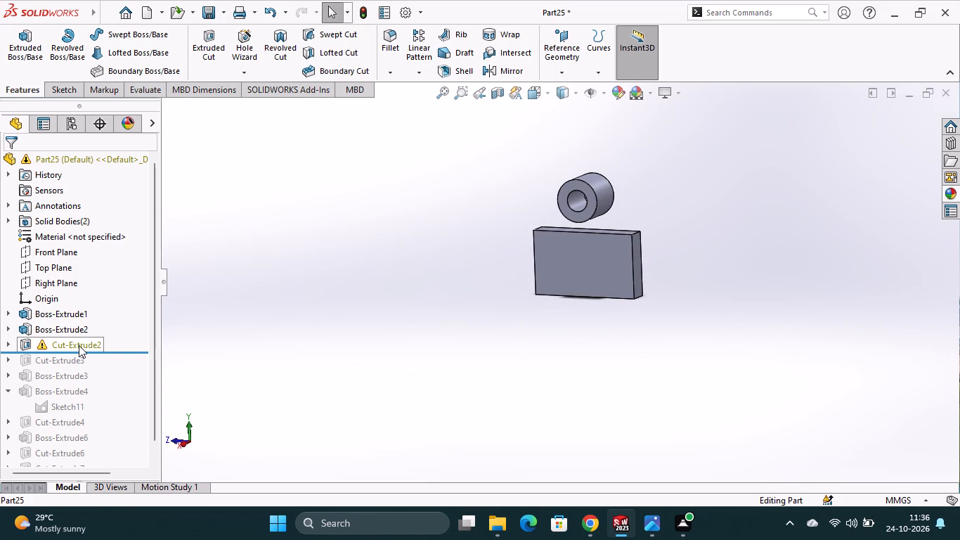
pyautogui.click(117, 157)
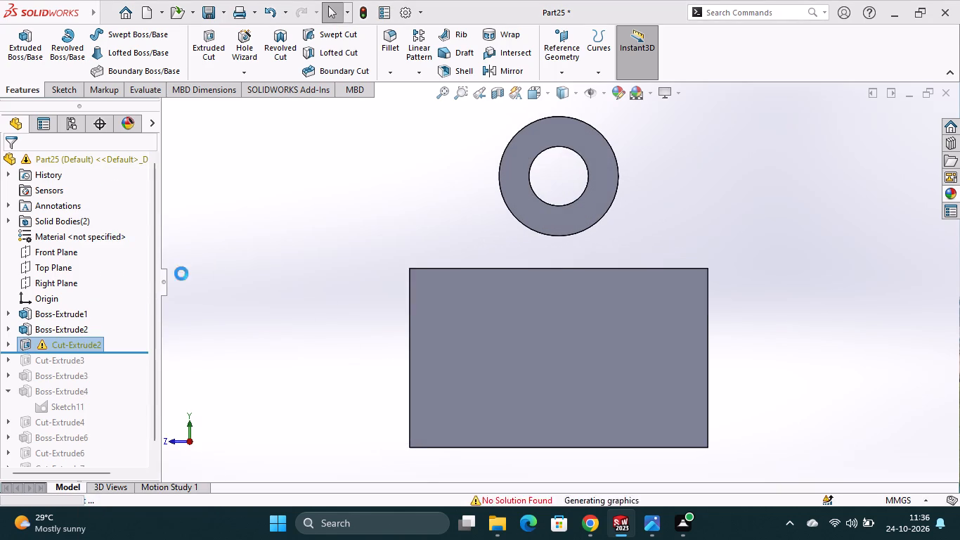
pyautogui.scroll(1, 472, 302)
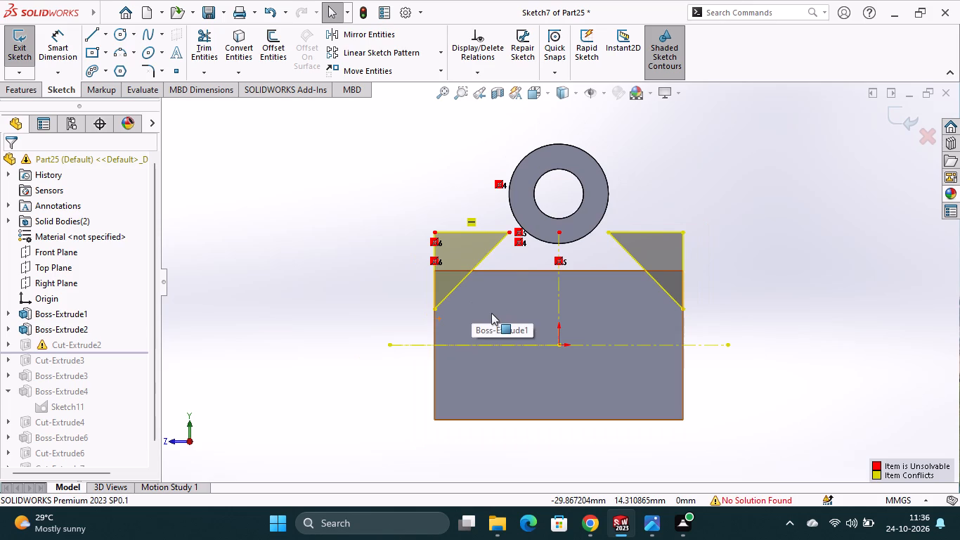
pyautogui.rightClick(466, 252)
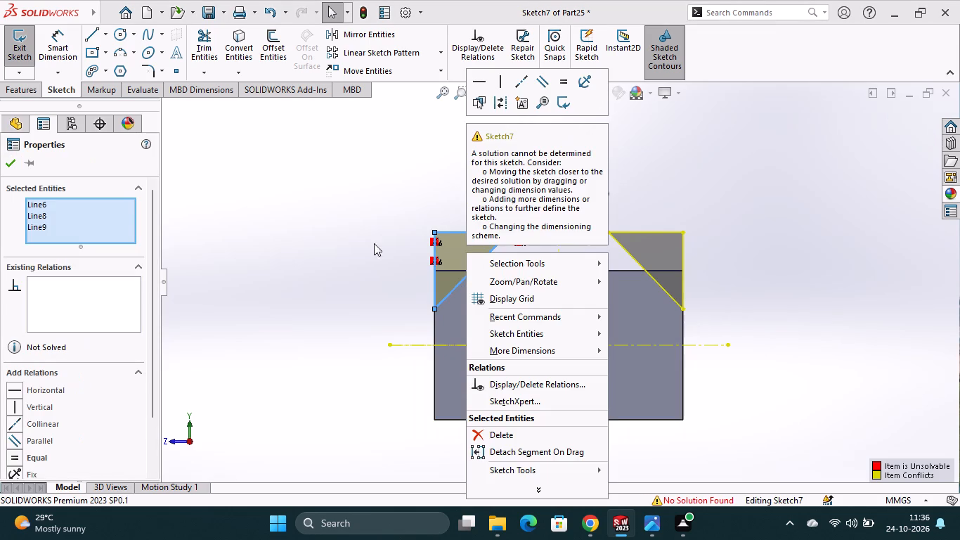
pyautogui.click(487, 431)
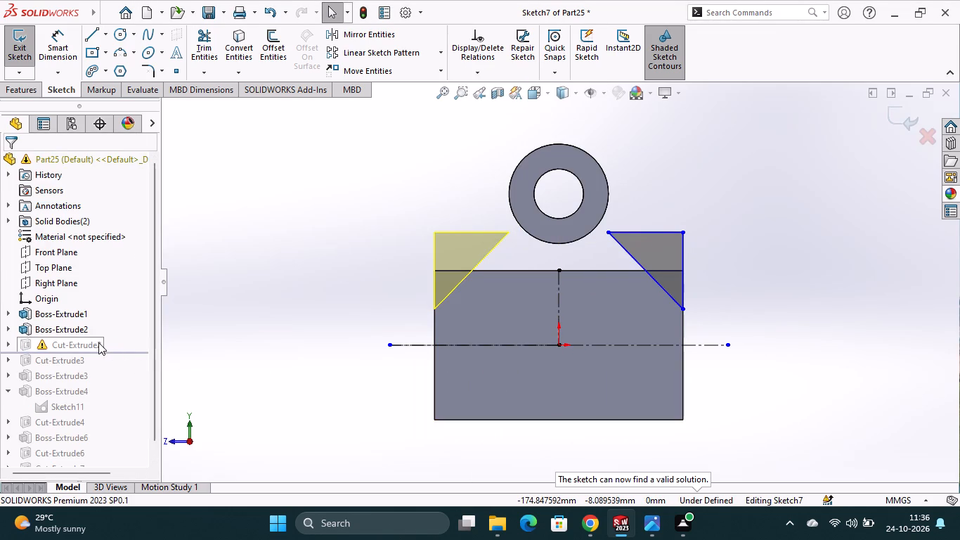
pyautogui.click(340, 322)
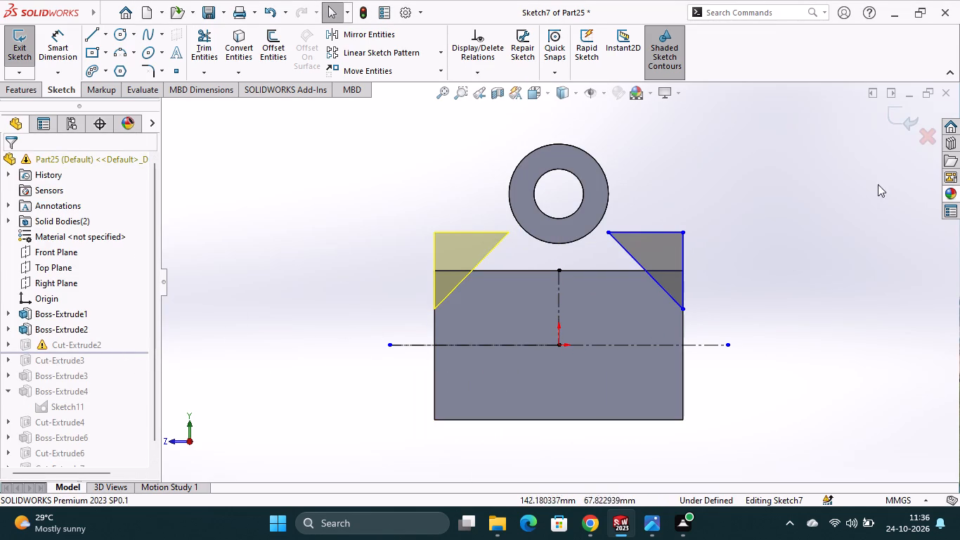
pyautogui.click(900, 122)
# Open Boss-Extrude1's sketch to check the base rectangle's dimensions, and leave the sketch.
pyautogui.scroll(2, 678, 240)
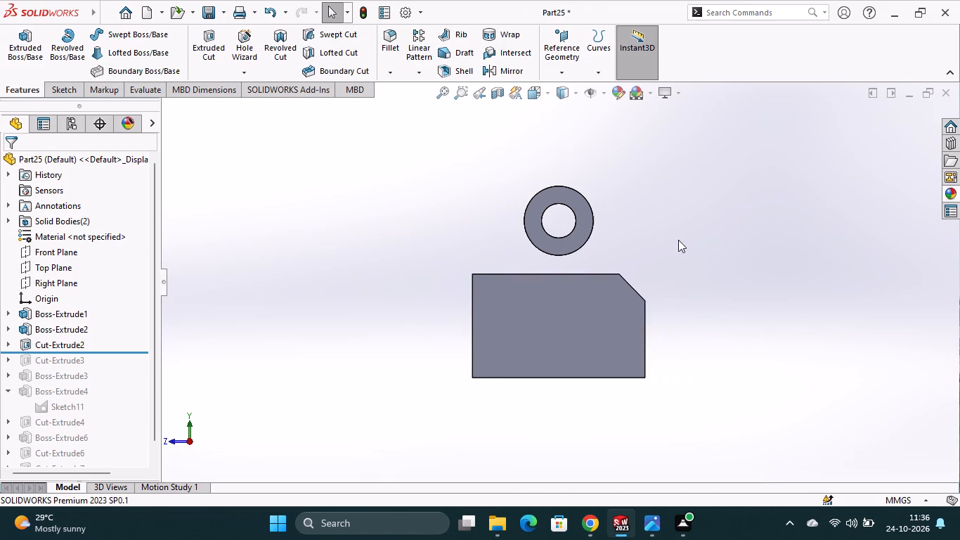
pyautogui.scroll(2, 672, 254)
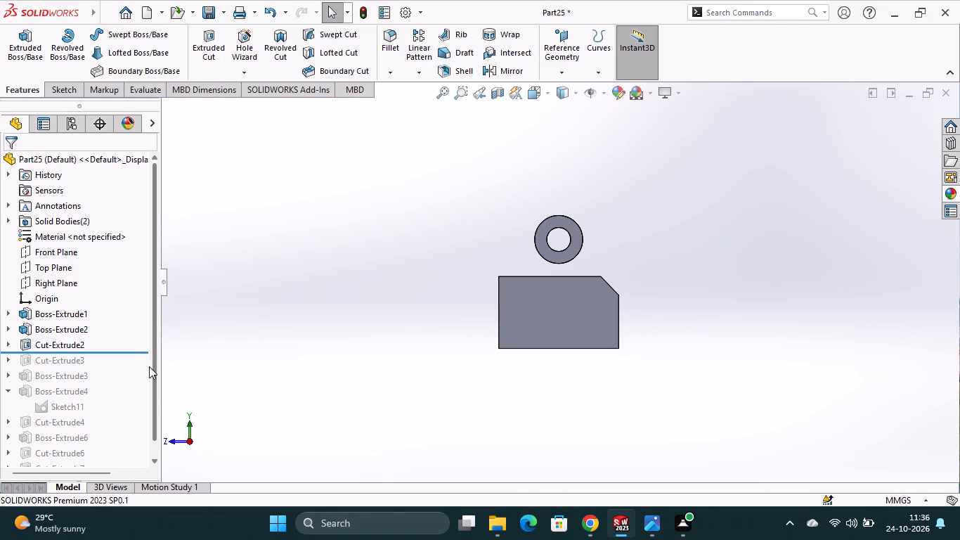
pyautogui.moveTo(156, 368); pyautogui.dragTo(155, 431)
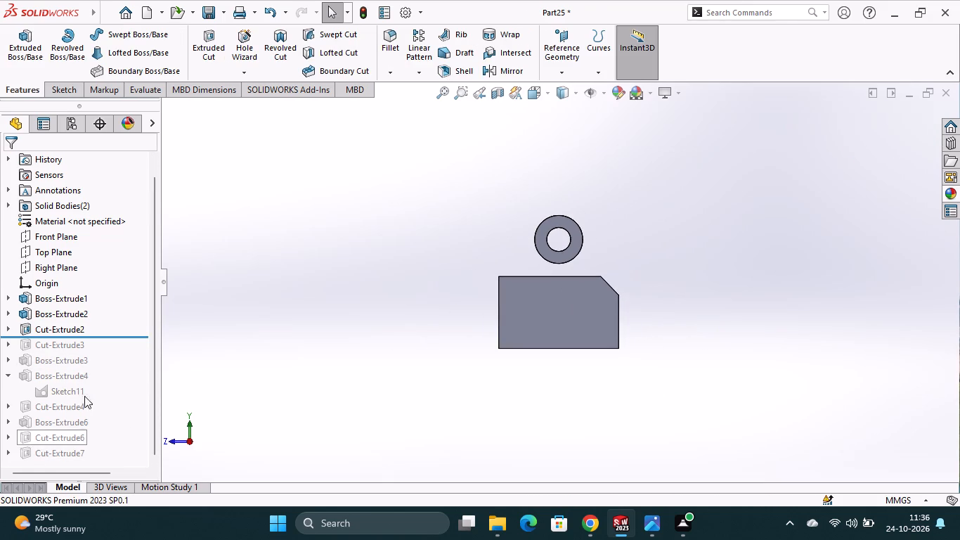
pyautogui.click(62, 311)
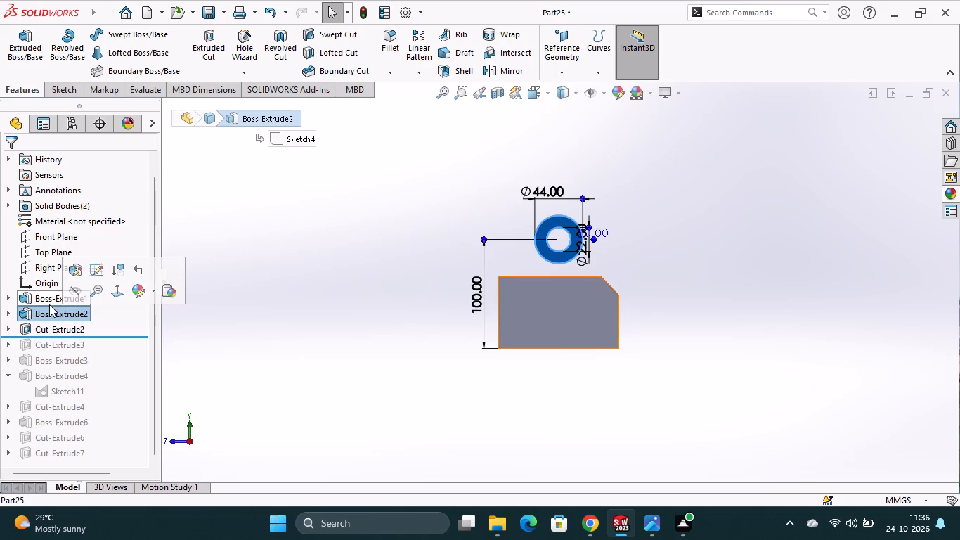
pyautogui.click(48, 304)
pyautogui.click(86, 266)
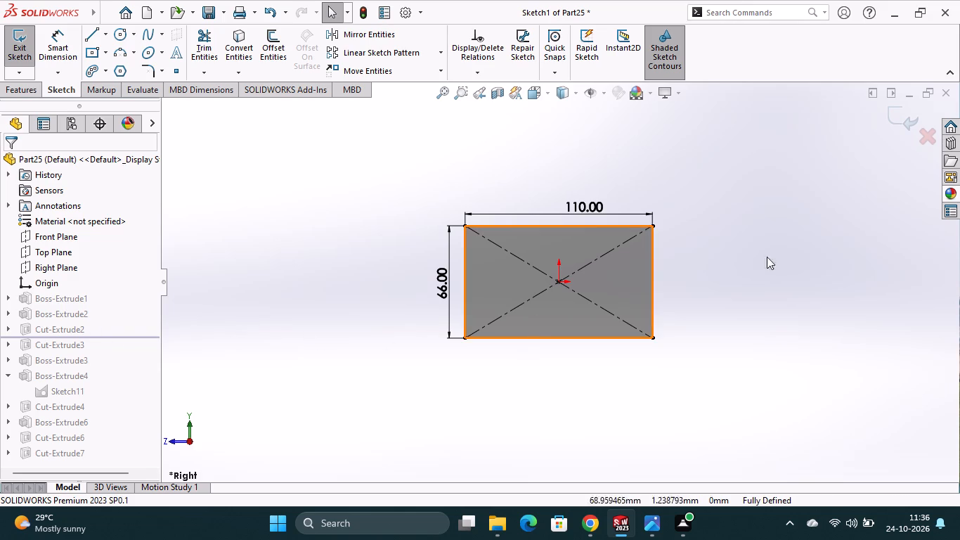
pyautogui.click(894, 124)
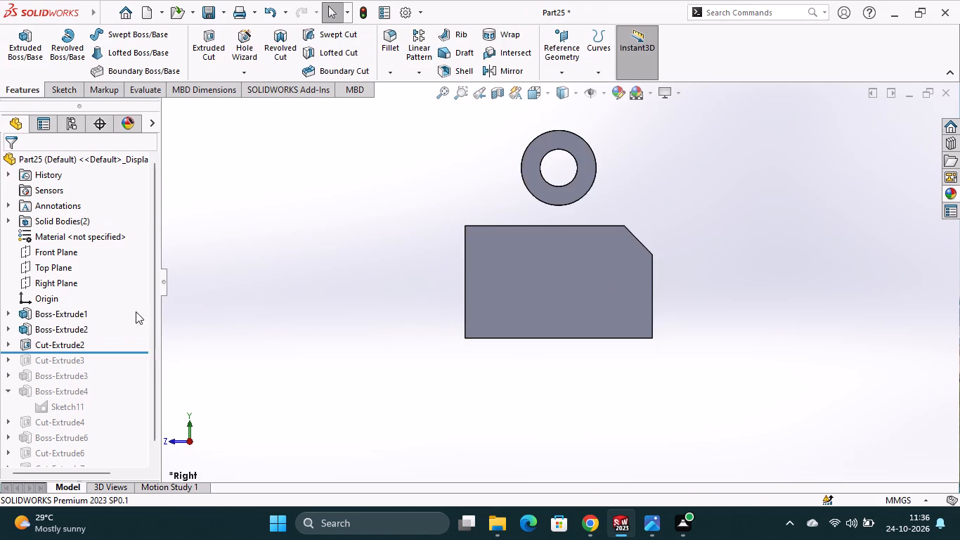
# Check the ring's height dimension above the block's bottom edge and review Boss-Extrude2's sketch, closing both.
pyautogui.click(80, 330)
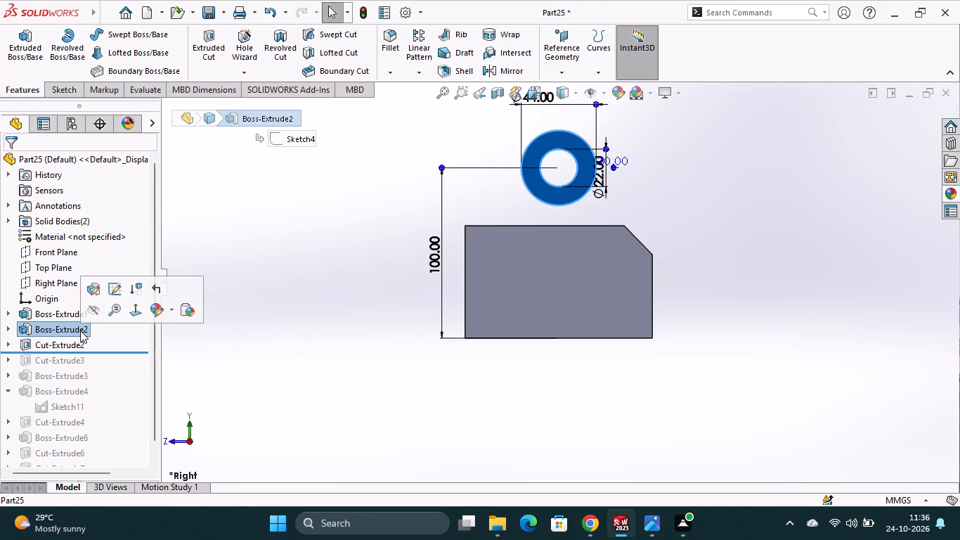
pyautogui.doubleClick(436, 260)
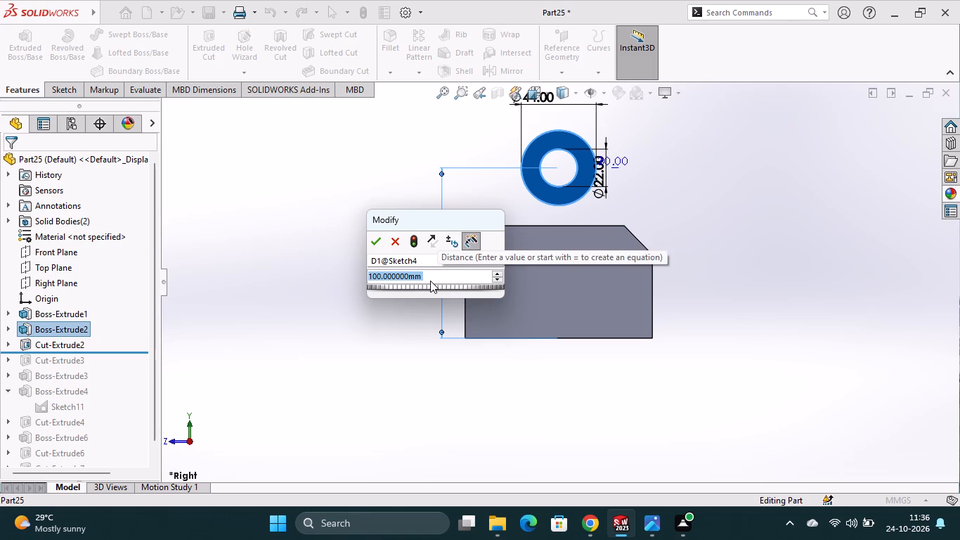
pyautogui.click(428, 377)
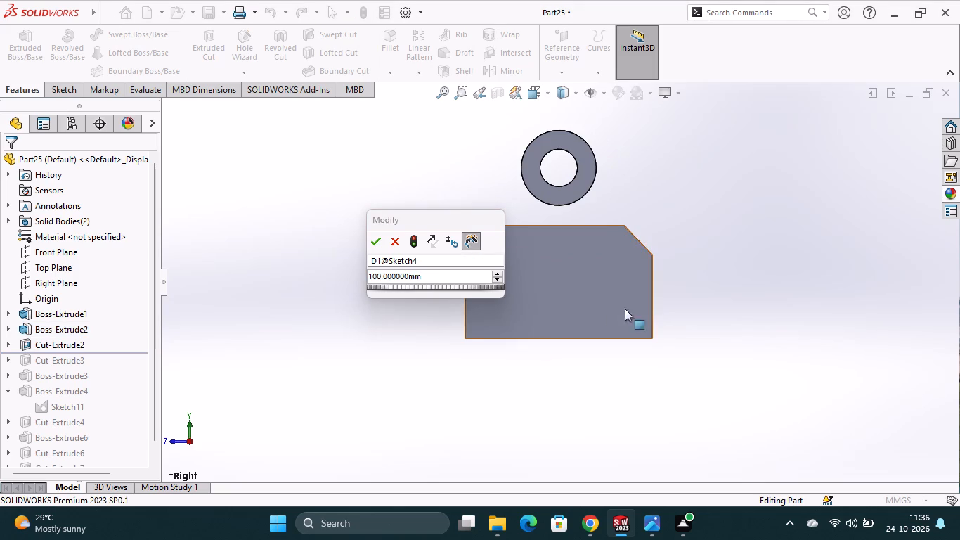
pyautogui.click(368, 243)
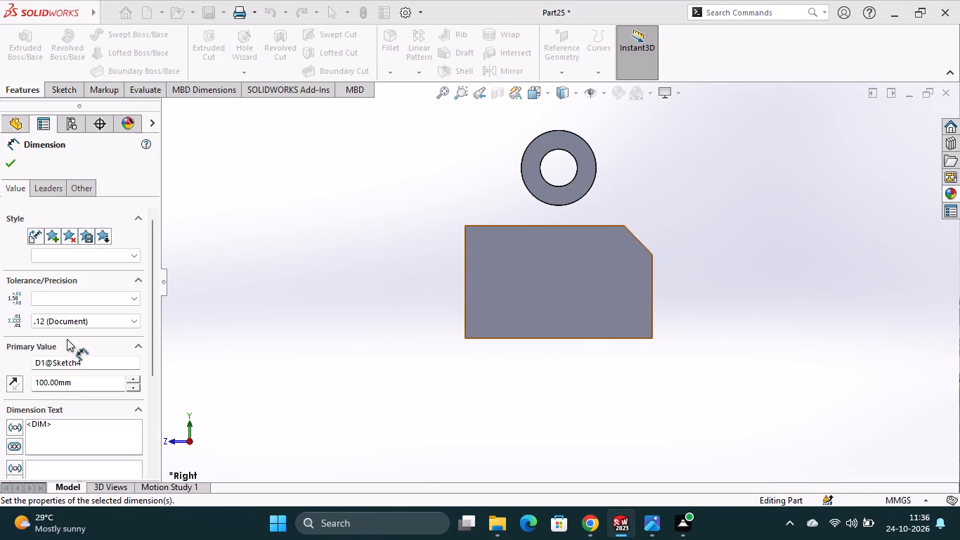
pyautogui.click(18, 165)
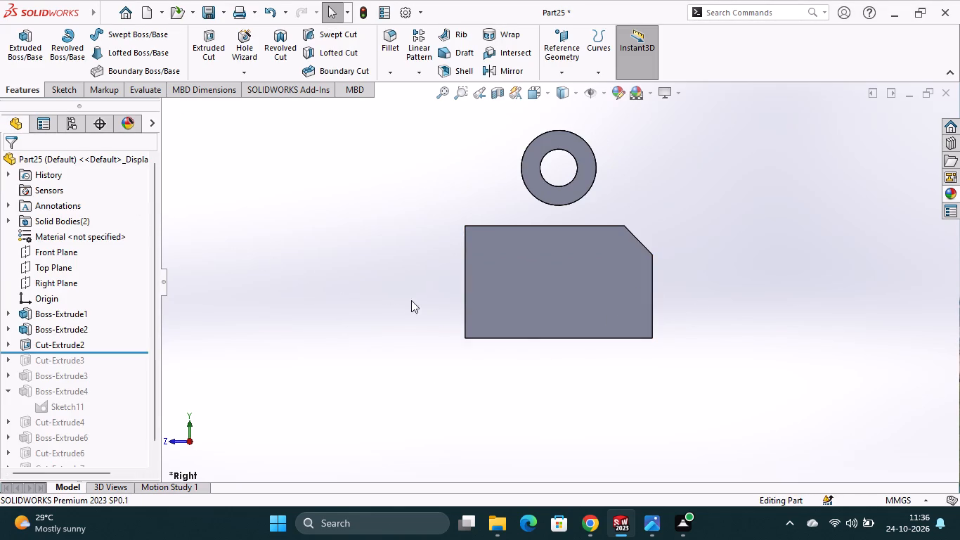
pyautogui.moveTo(739, 342); pyautogui.dragTo(725, 354, button='middle')
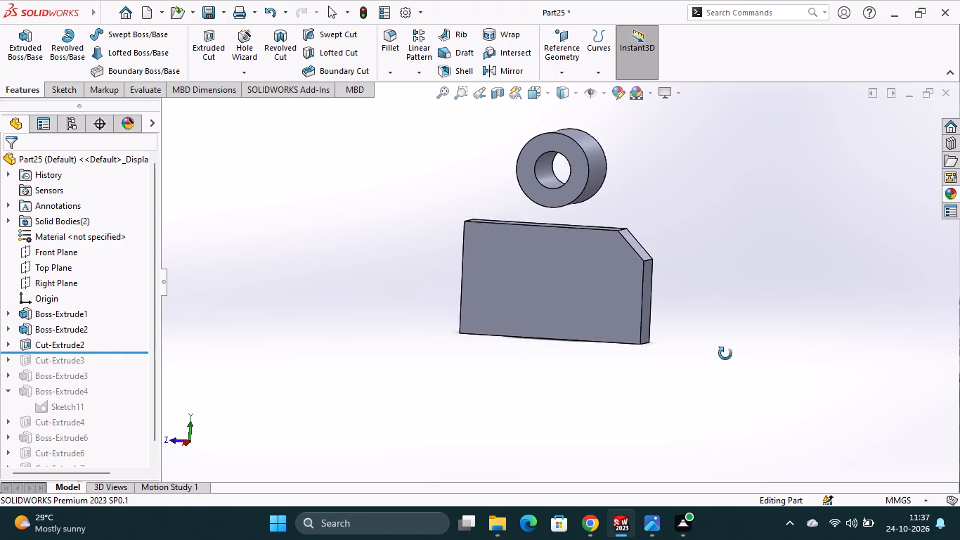
pyautogui.moveTo(725, 354); pyautogui.dragTo(726, 350, button='middle')
pyautogui.scroll(1, 726, 346)
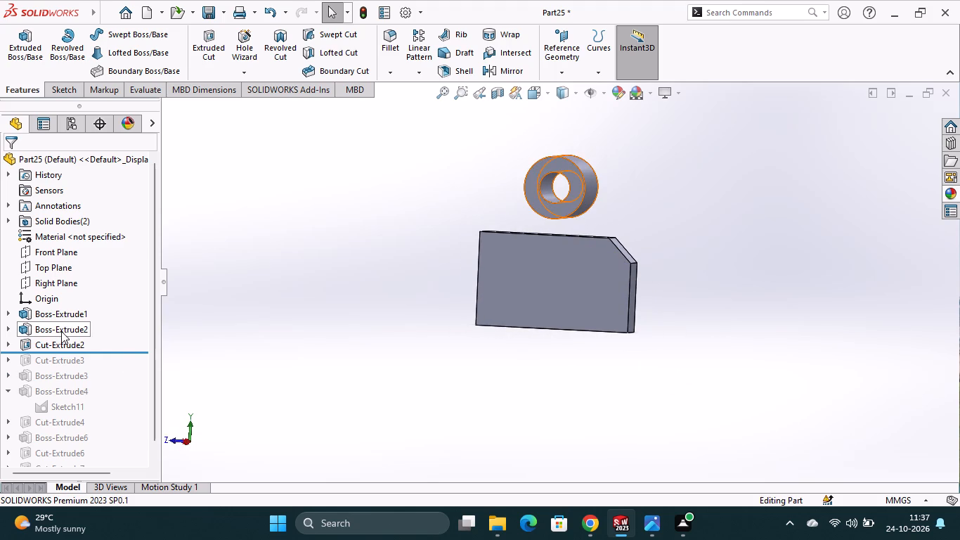
pyautogui.click(61, 331)
pyautogui.click(96, 296)
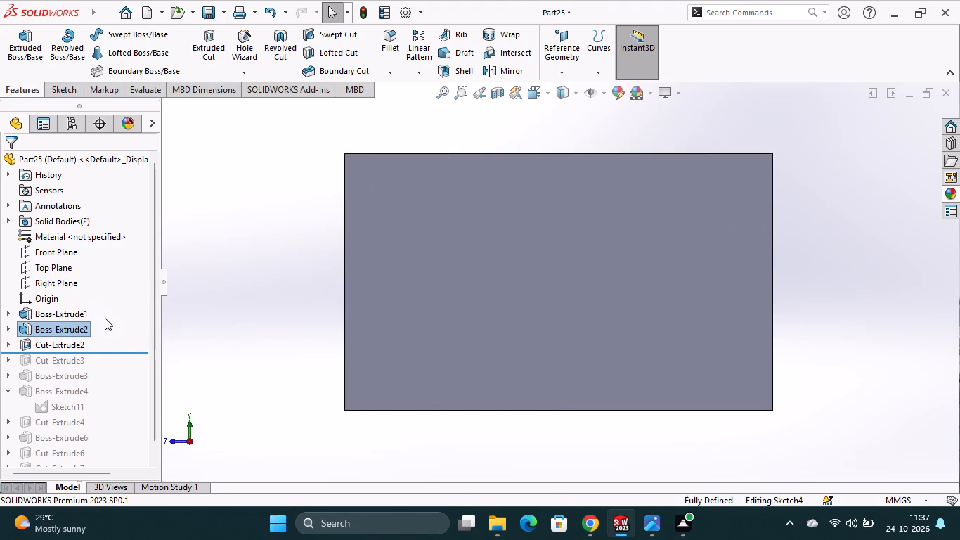
pyautogui.scroll(4, 418, 365)
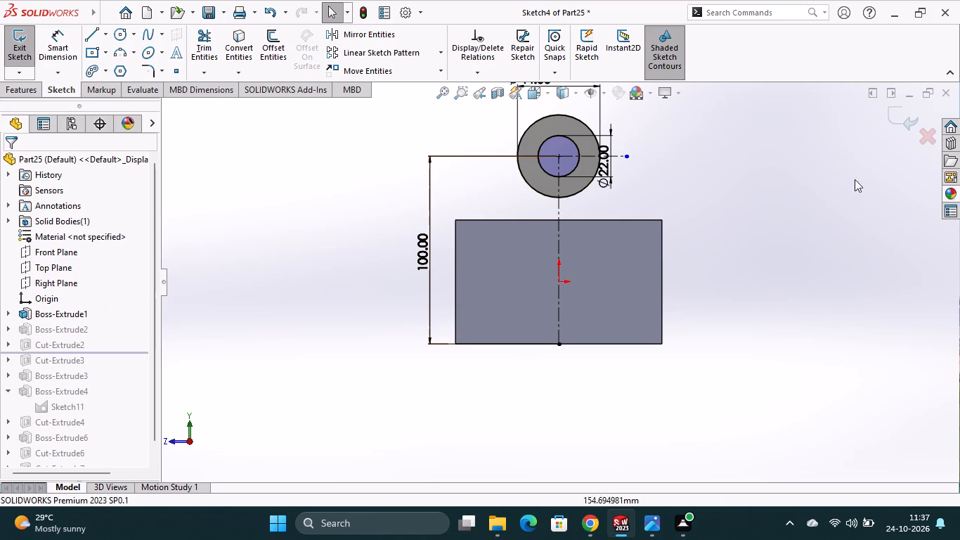
pyautogui.click(891, 117)
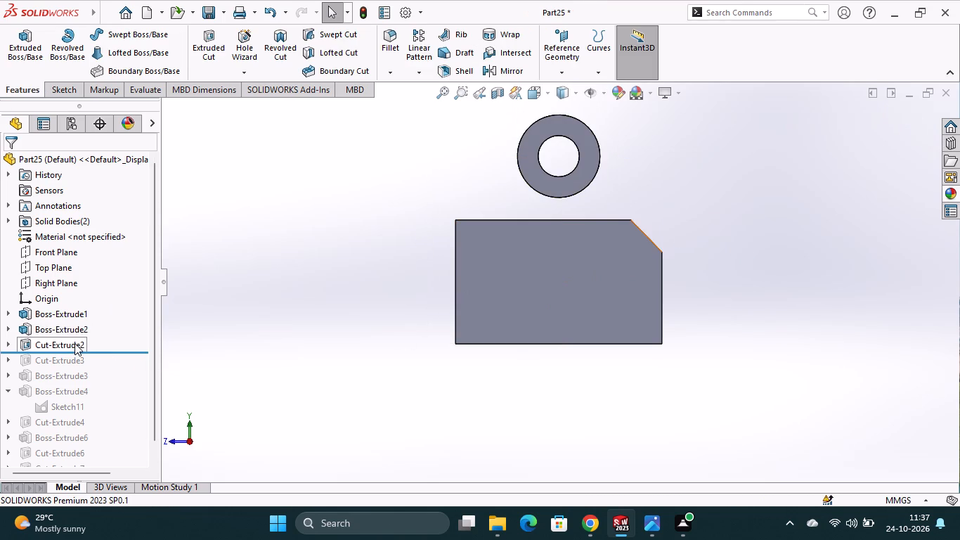
# Edit Cut-Extrude2's sketch, delete the remaining triangle at the block's upper-right corner, and try to exit the sketch.
pyautogui.click(74, 343)
pyautogui.click(102, 302)
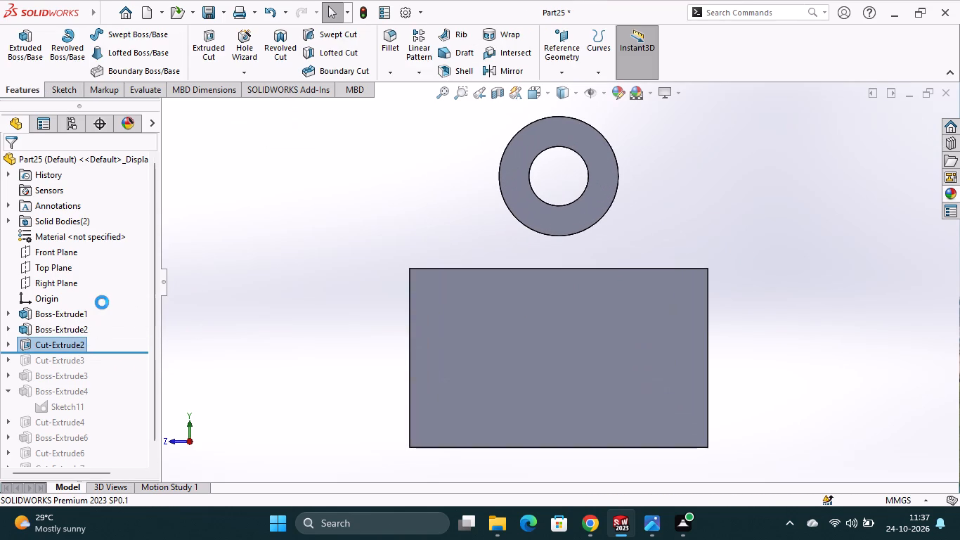
pyautogui.scroll(1, 585, 344)
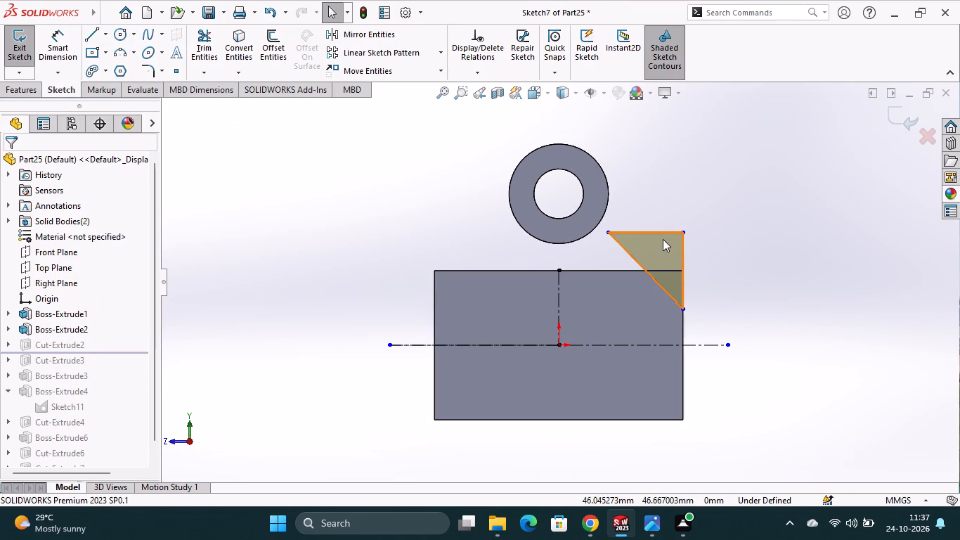
pyautogui.rightClick(663, 239)
pyautogui.click(695, 426)
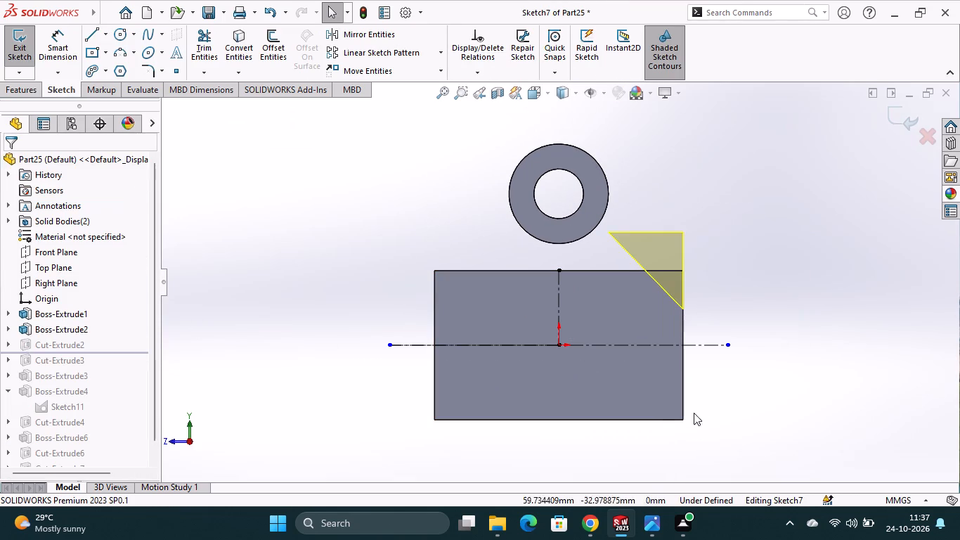
pyautogui.click(835, 195)
pyautogui.click(899, 125)
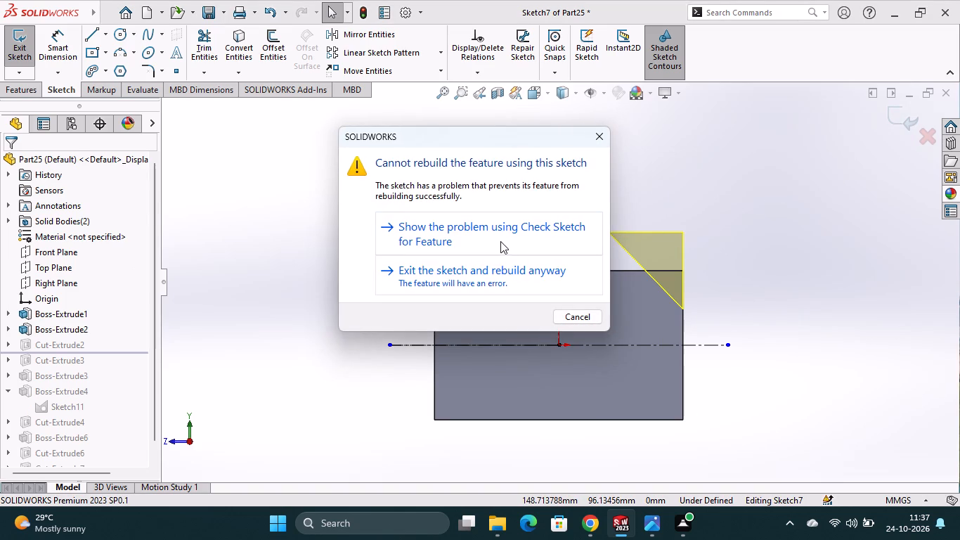
# Check Cut-Extrude2's sketch for problems using Check Sketch for Feature, and close the check.
pyautogui.click(500, 241)
pyautogui.click(497, 258)
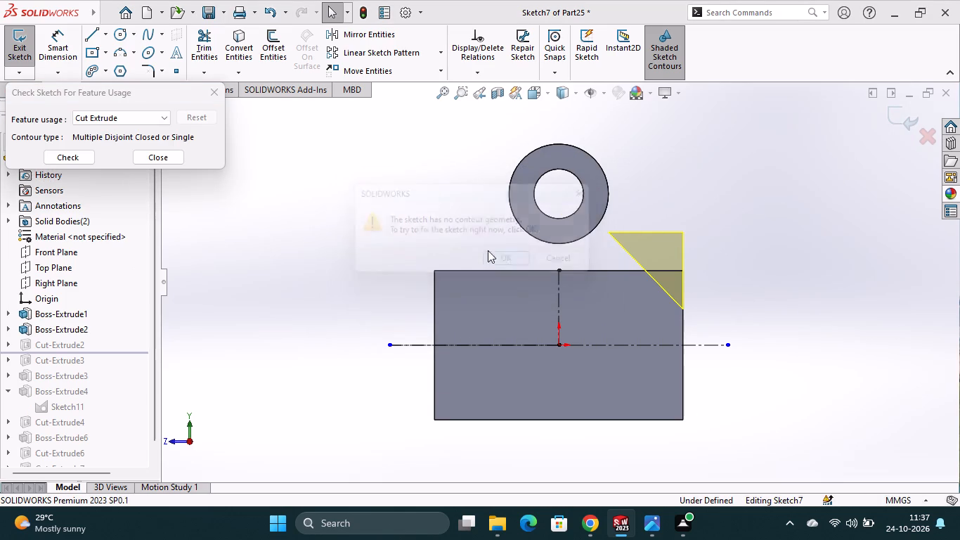
pyautogui.click(161, 95)
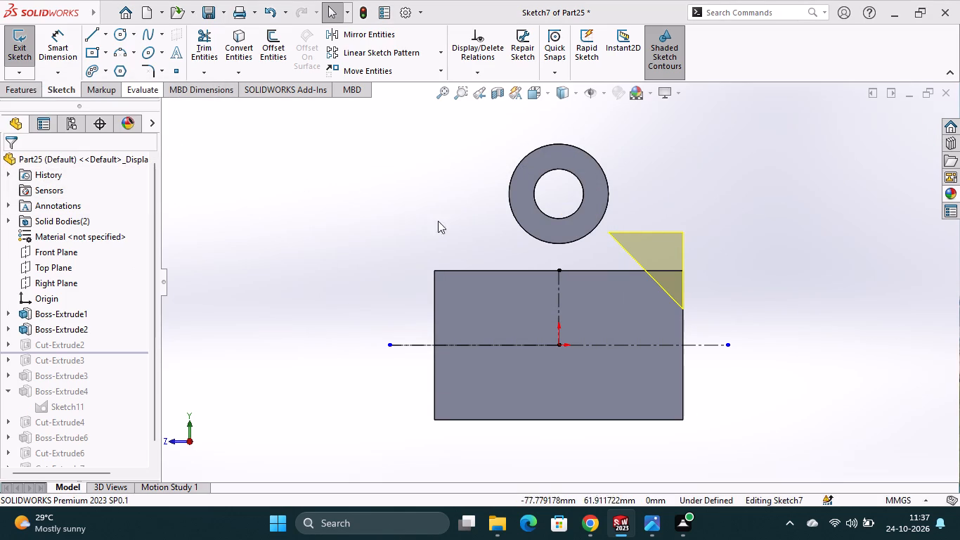
# Try again to exit Cut-Extrude2's sketch and rebuild its feature.
pyautogui.click(657, 237)
pyautogui.rightClick(657, 237)
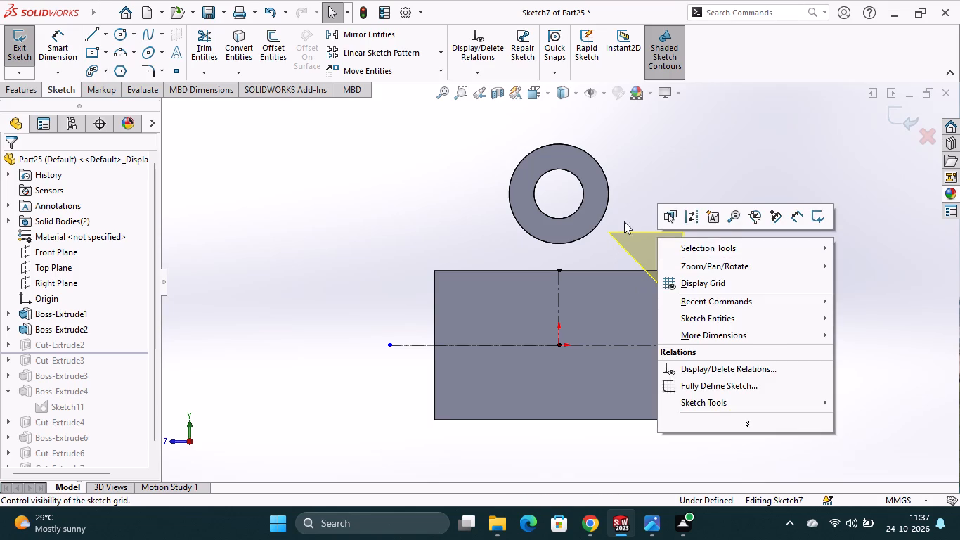
pyautogui.click(643, 199)
pyautogui.click(898, 118)
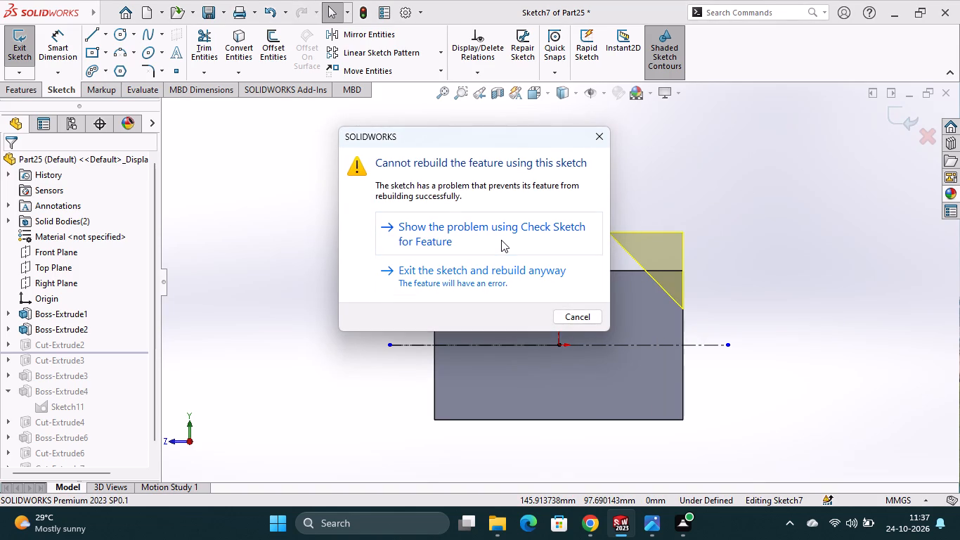
pyautogui.click(586, 319)
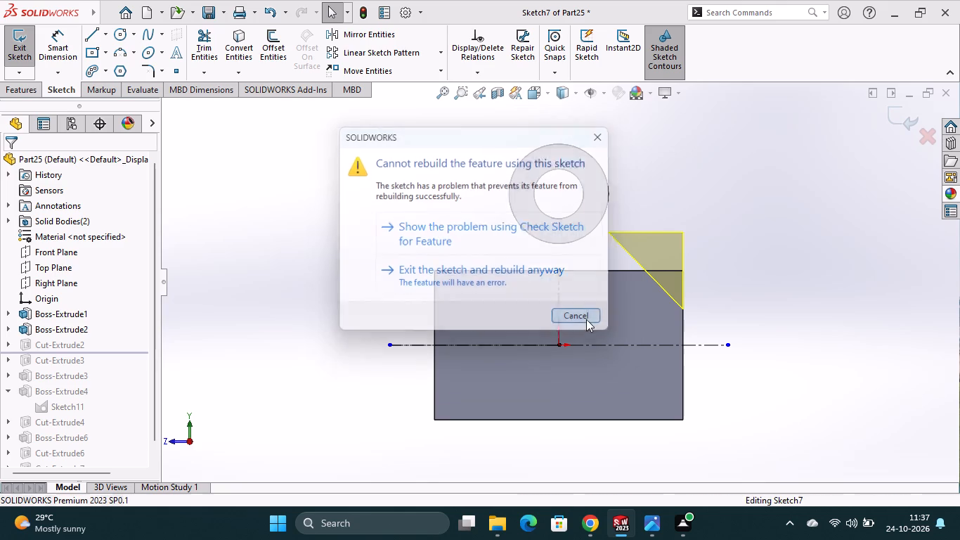
pyautogui.rightClick(655, 253)
pyautogui.click(684, 207)
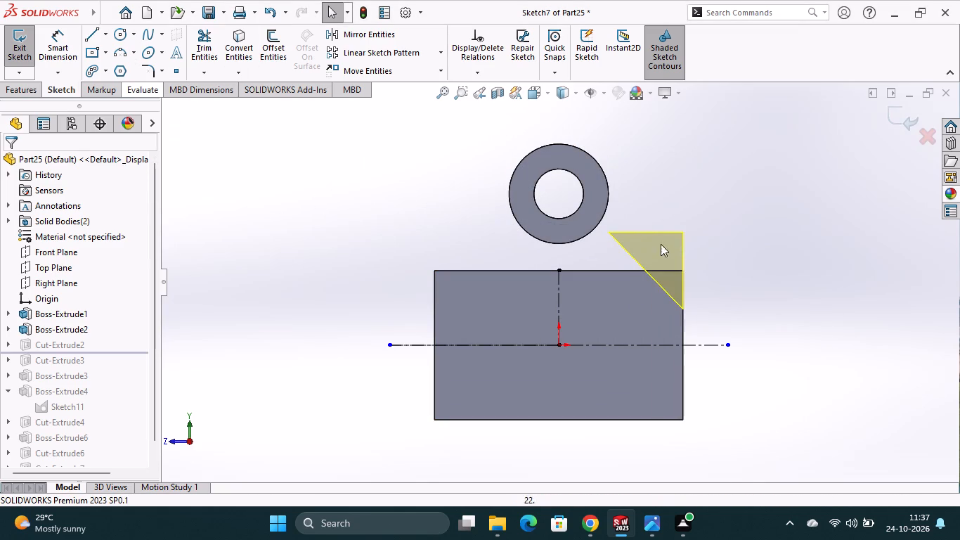
pyautogui.click(902, 114)
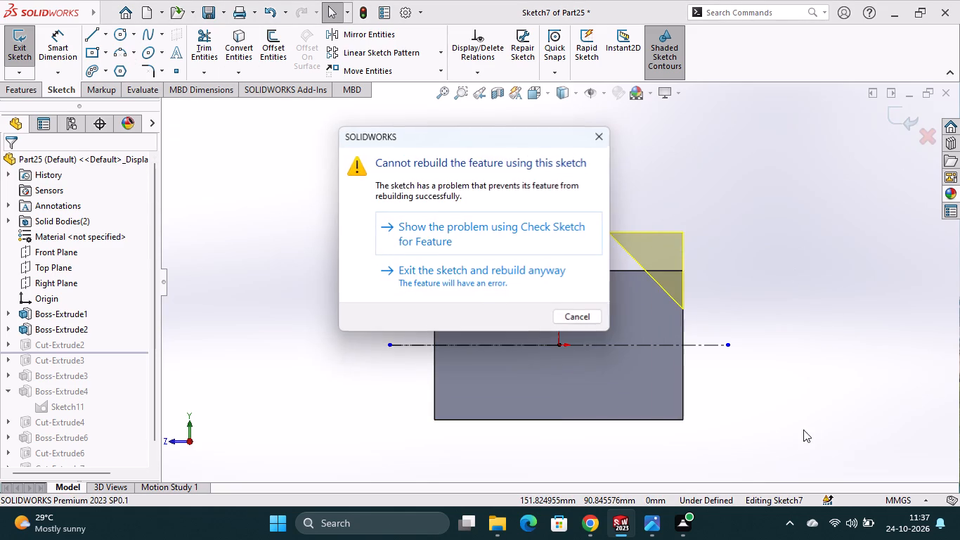
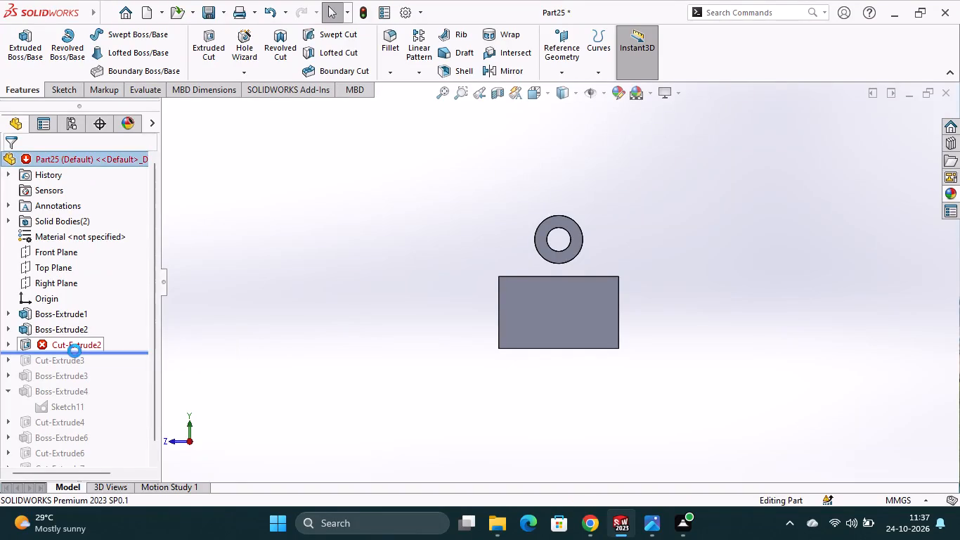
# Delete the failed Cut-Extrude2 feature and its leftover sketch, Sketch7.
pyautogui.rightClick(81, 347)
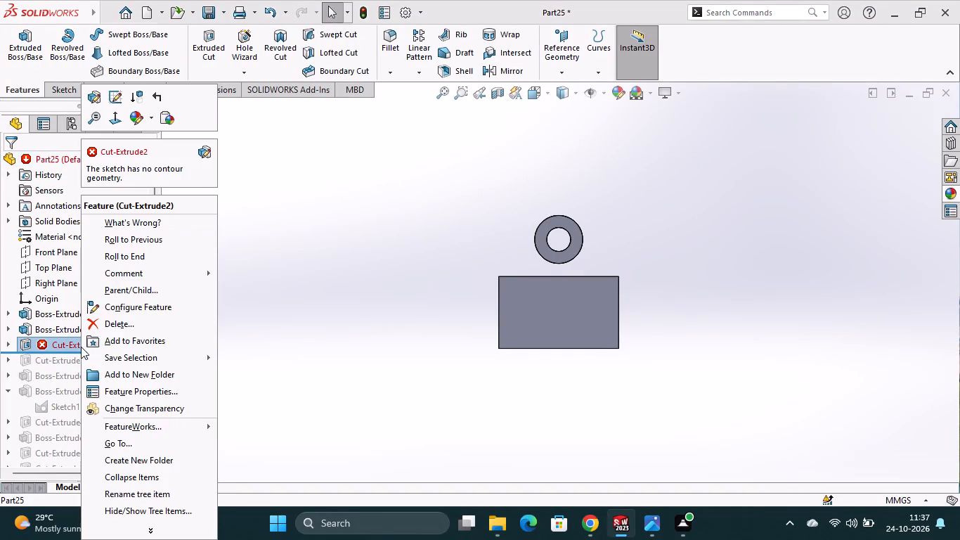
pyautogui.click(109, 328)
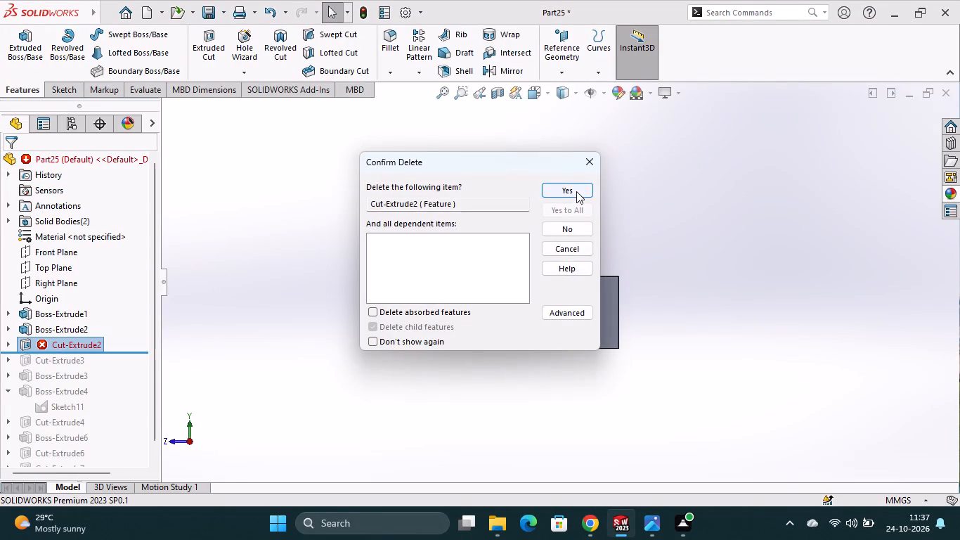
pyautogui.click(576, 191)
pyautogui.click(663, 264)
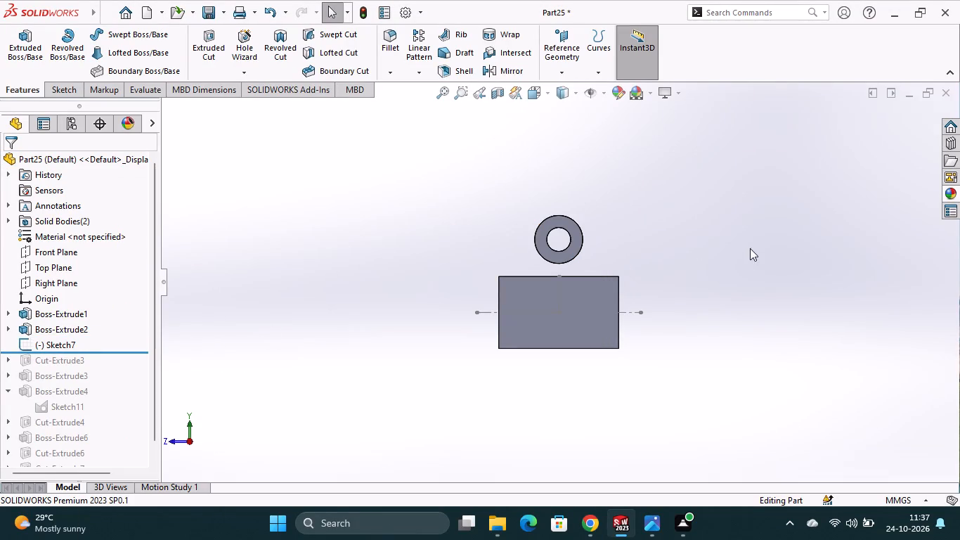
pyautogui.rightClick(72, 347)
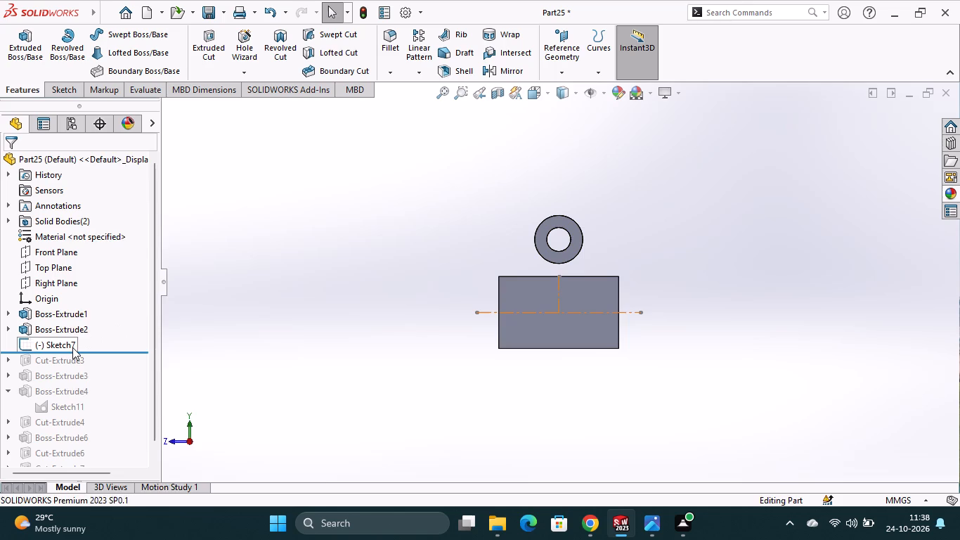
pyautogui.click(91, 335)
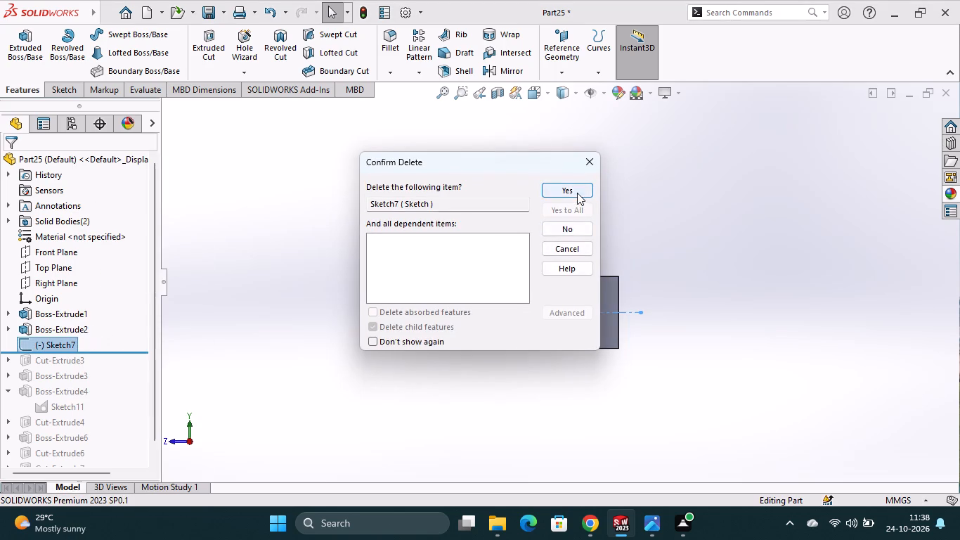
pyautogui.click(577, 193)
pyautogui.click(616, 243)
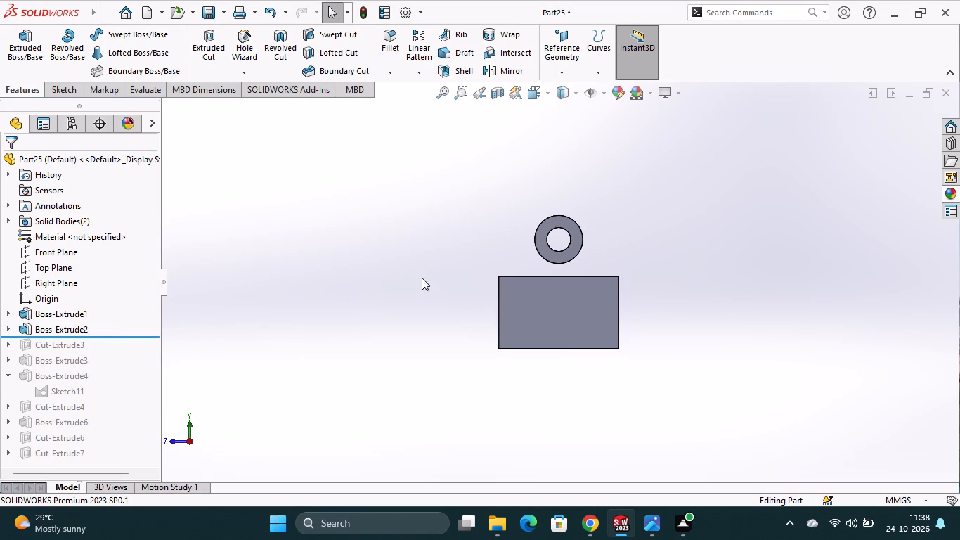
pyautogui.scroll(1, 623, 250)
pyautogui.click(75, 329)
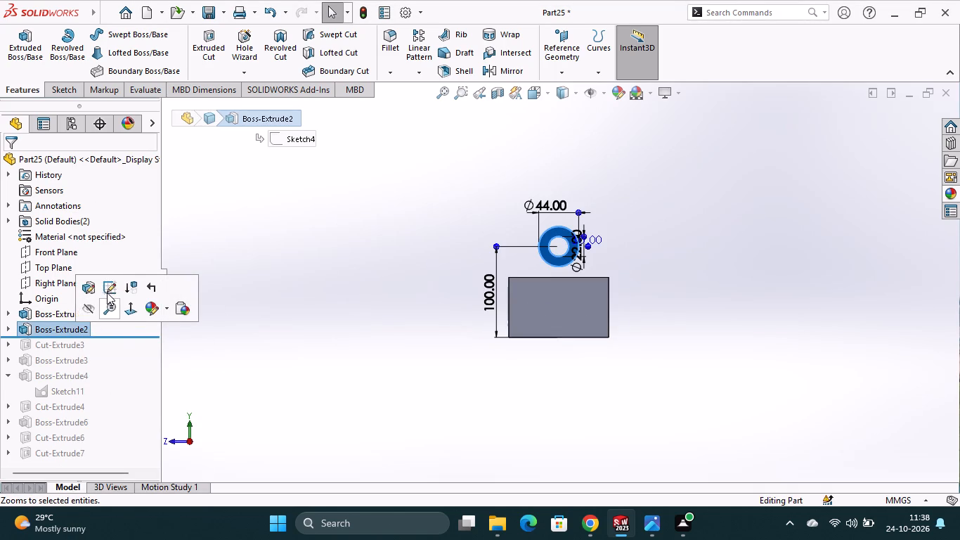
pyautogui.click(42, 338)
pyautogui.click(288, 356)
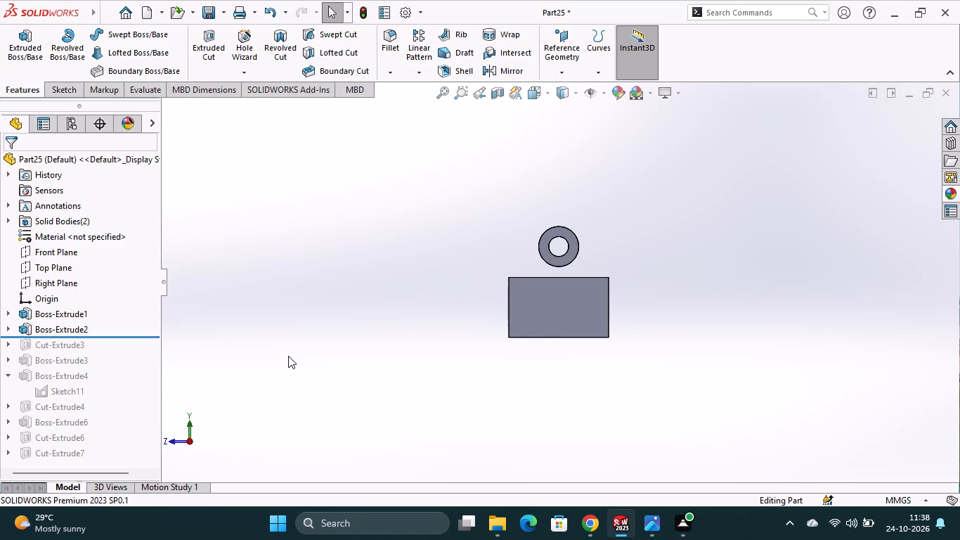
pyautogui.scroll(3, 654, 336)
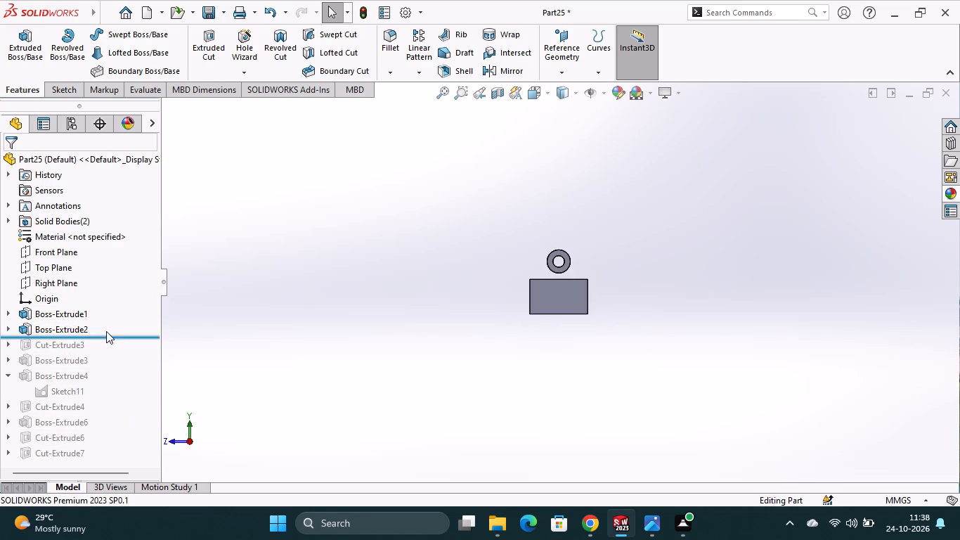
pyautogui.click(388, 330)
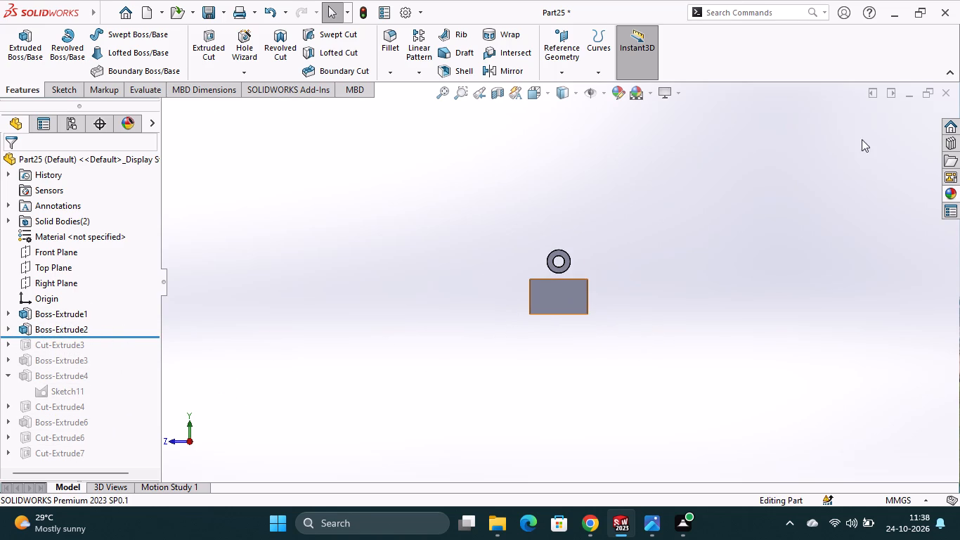
# Close the current part without saving its changes and create a new part.
pyautogui.click(952, 99)
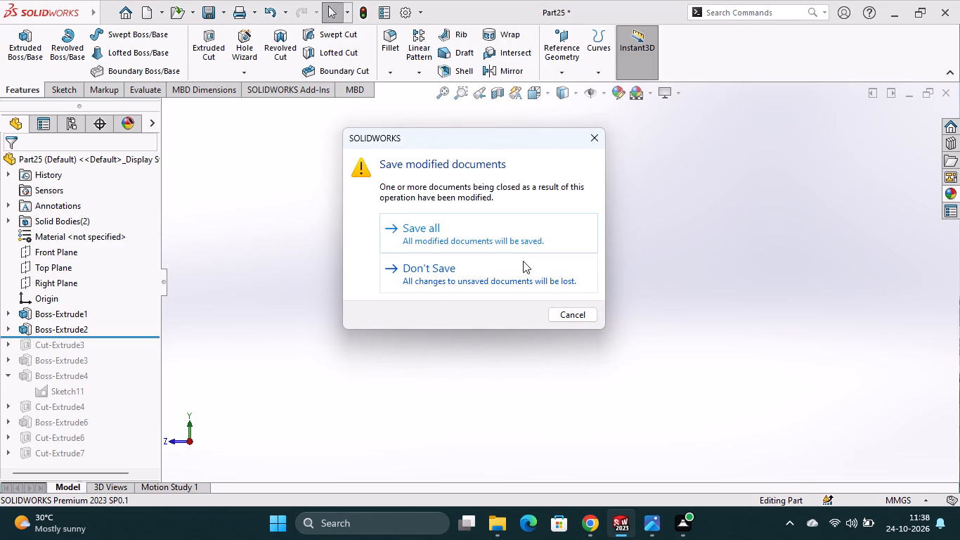
pyautogui.click(491, 272)
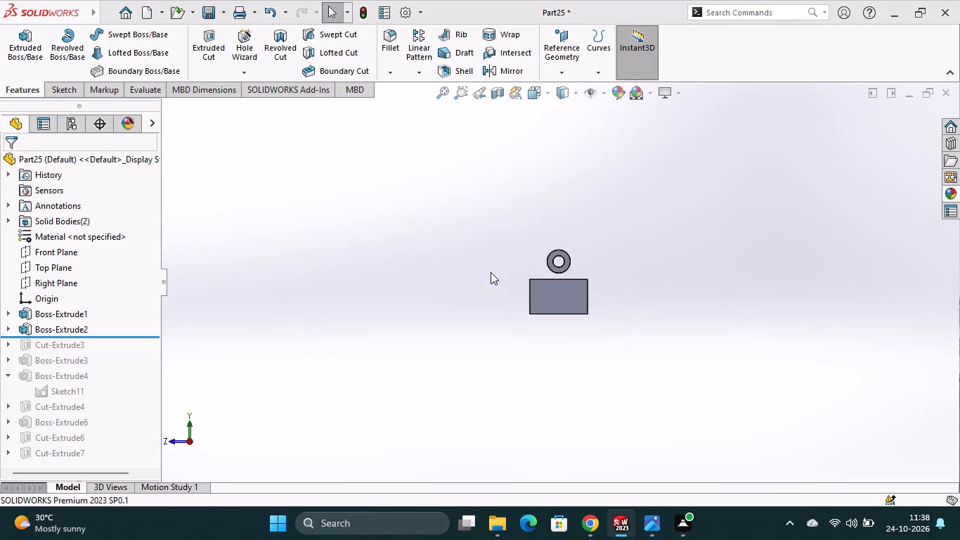
pyautogui.click(143, 20)
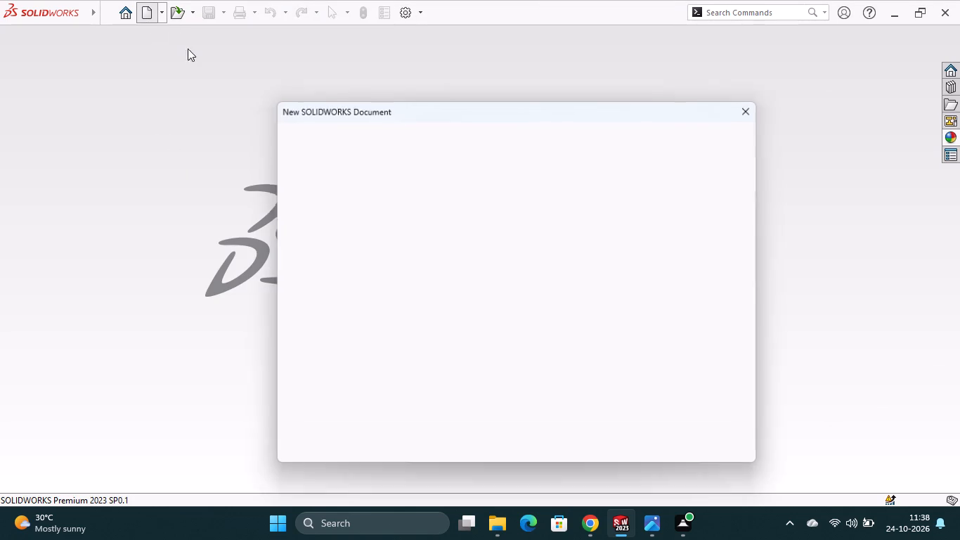
pyautogui.click(590, 444)
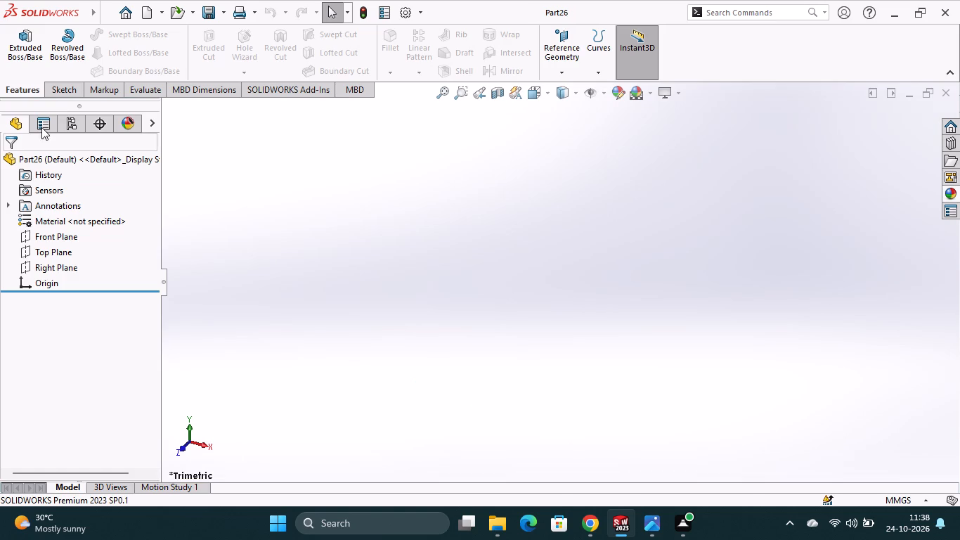
# Sketch a centre rectangle at the origin on the Right Plane, about 117 mm wide and 143 mm high.
pyautogui.click(53, 262)
pyautogui.click(72, 238)
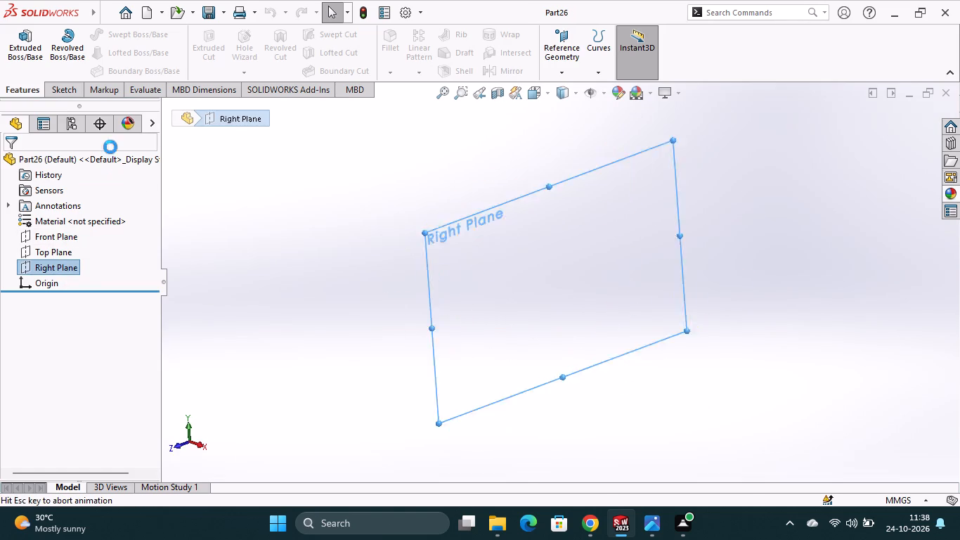
pyautogui.click(99, 55)
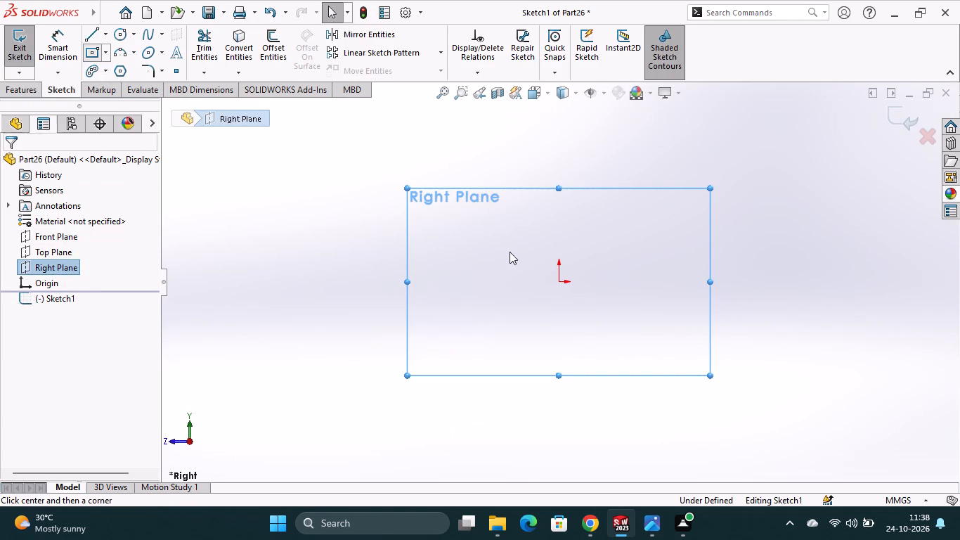
pyautogui.click(557, 283)
pyautogui.click(659, 404)
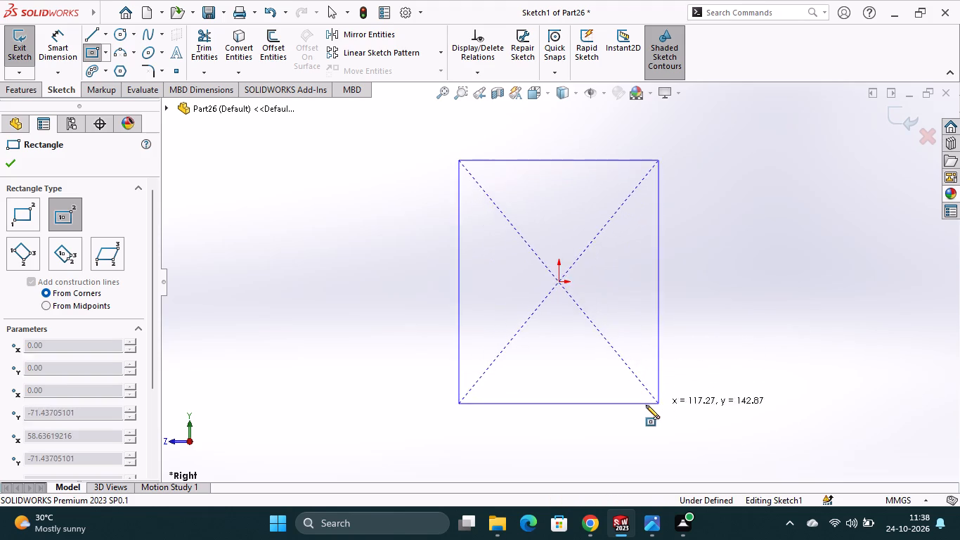
# Dimension the rectangle to 66 mm high and 110 mm wide.
pyautogui.click(57, 29)
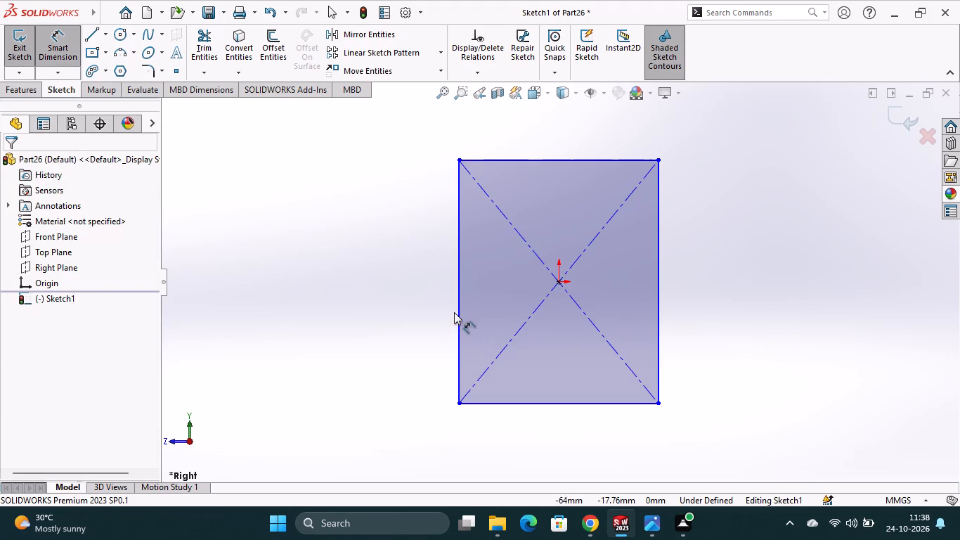
pyautogui.click(459, 311)
pyautogui.click(421, 310)
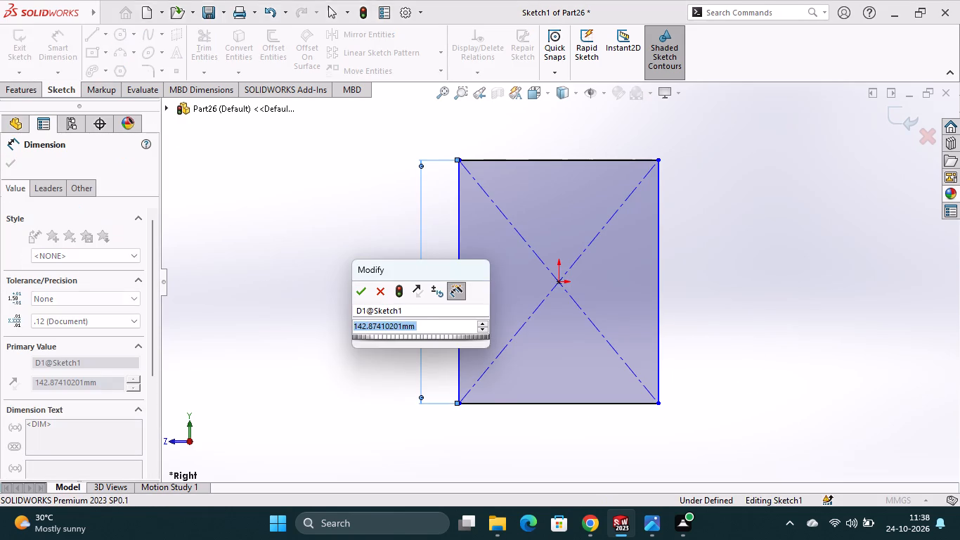
pyautogui.write('66')
pyautogui.press('Return')
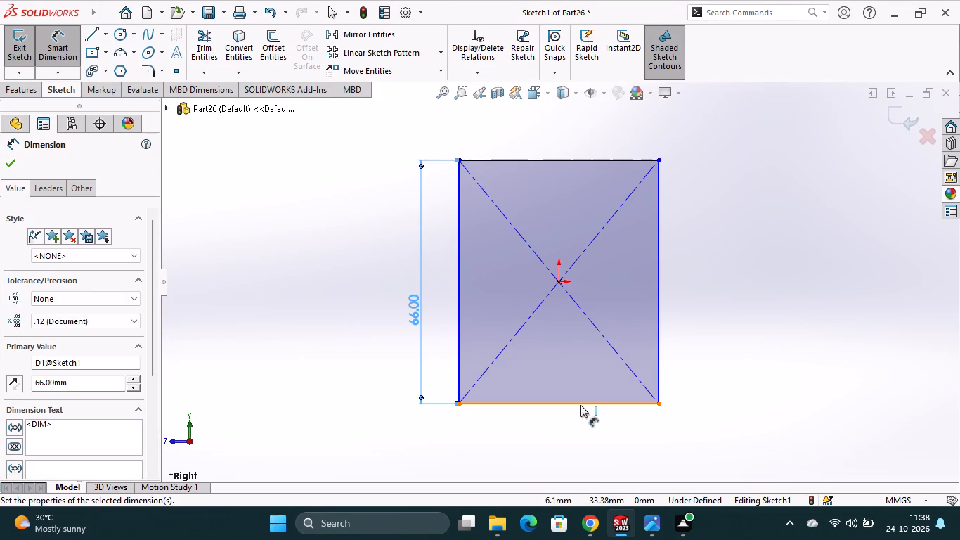
pyautogui.click(580, 405)
pyautogui.click(576, 440)
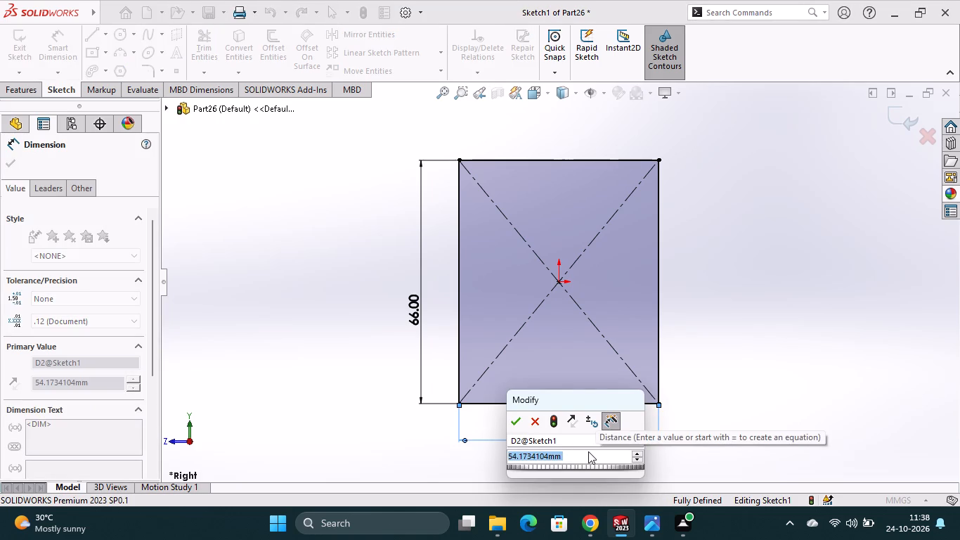
pyautogui.press('1')
pyautogui.write('00')
pyautogui.press('BackSpace')
pyautogui.press('BackSpace')
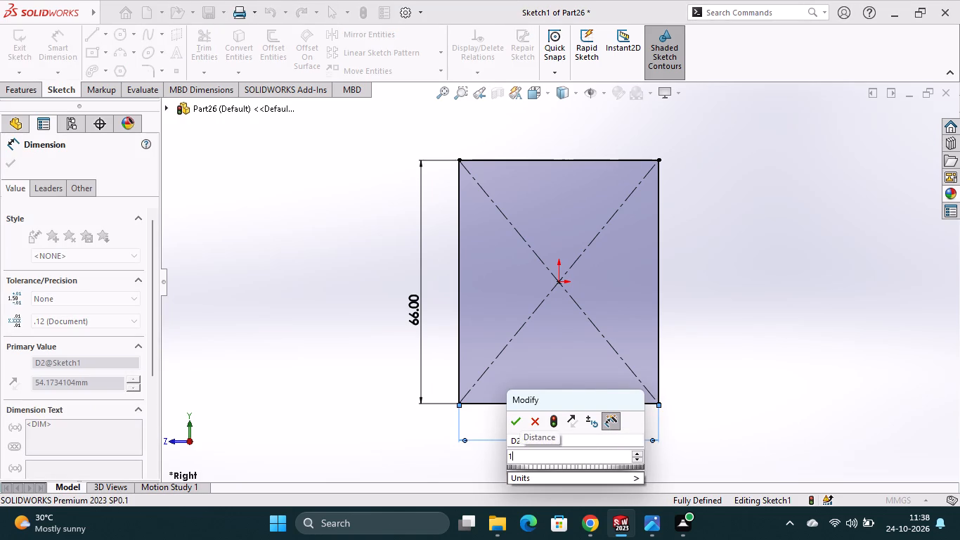
pyautogui.press('1')
pyautogui.press('0')
pyautogui.press('Return')
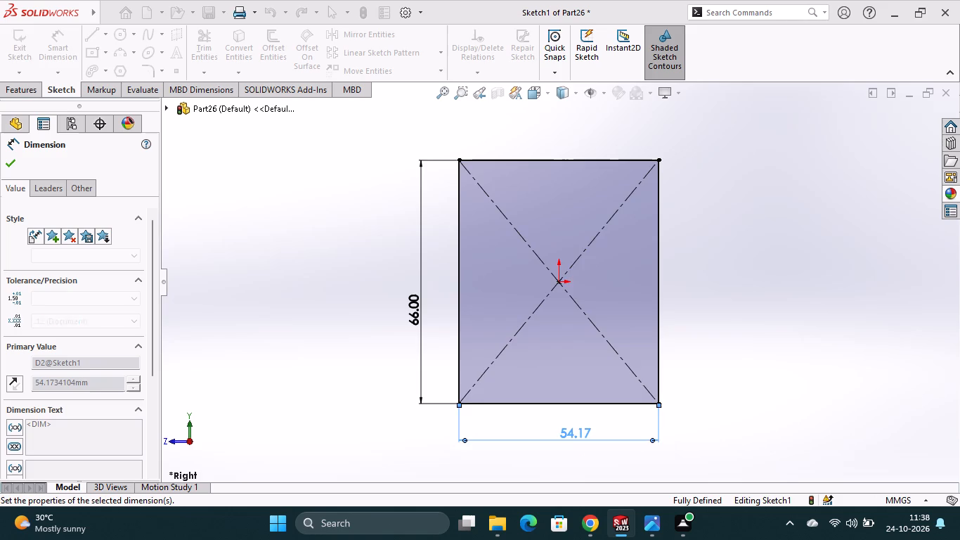
pyautogui.click(9, 162)
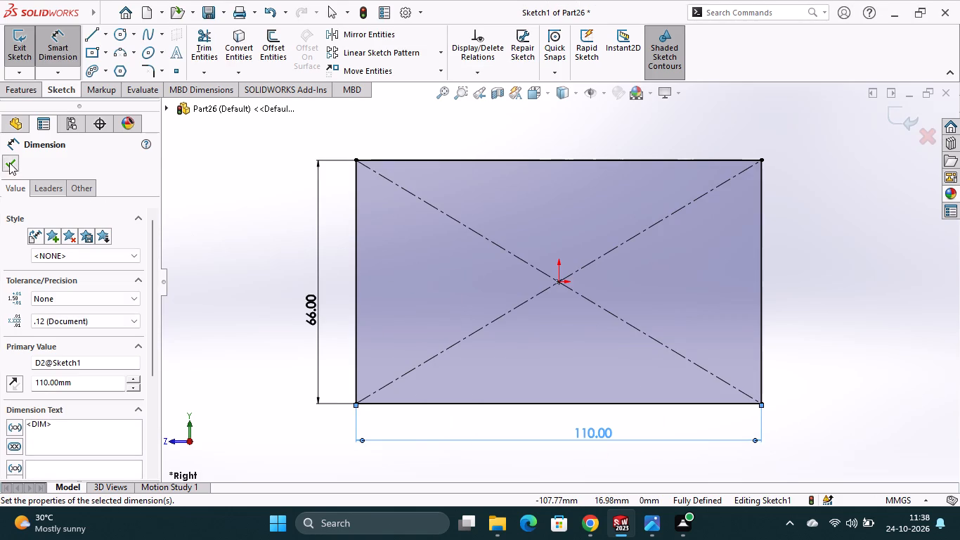
# Extrude the rectangle as a boss with a Mid Plane end condition and 20 mm depth.
pyautogui.click(28, 96)
pyautogui.click(5, 57)
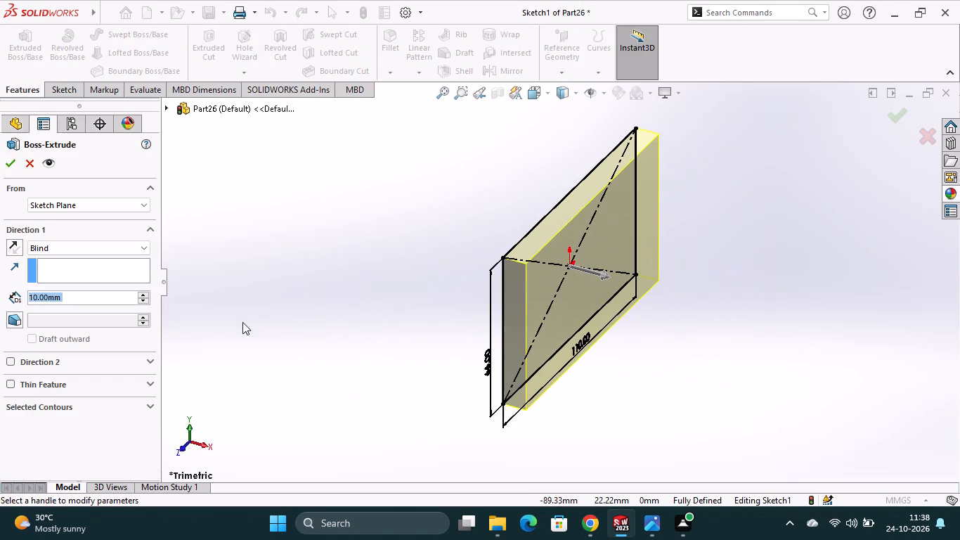
pyautogui.click(75, 250)
pyautogui.click(59, 306)
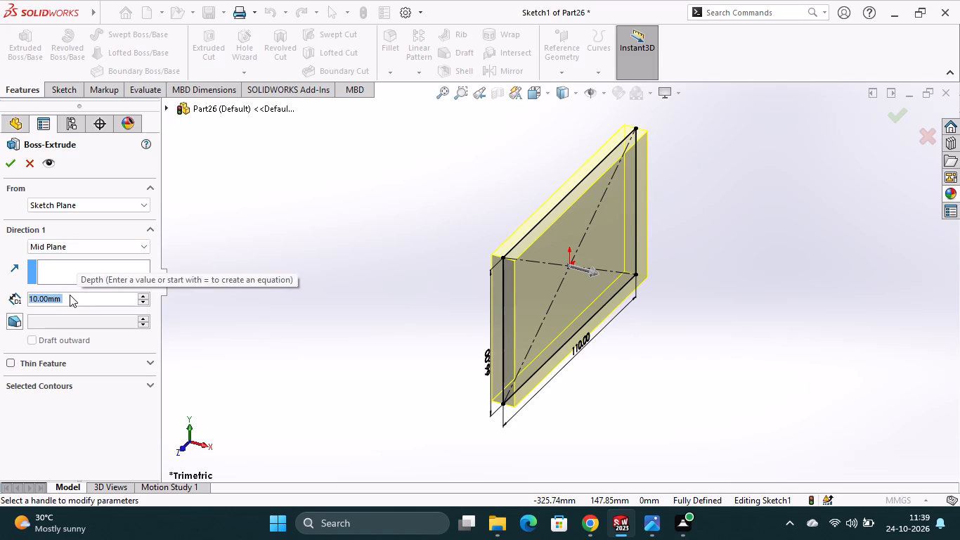
pyautogui.write('20')
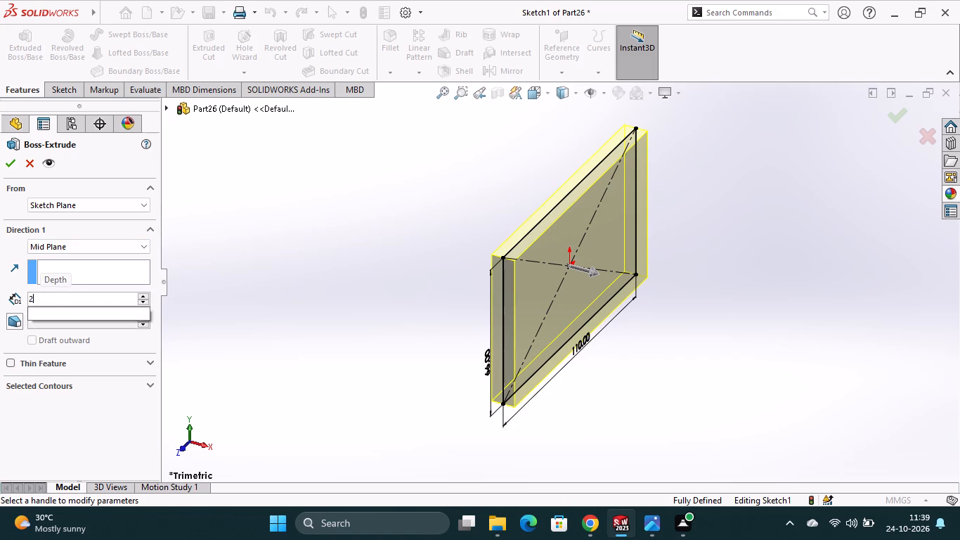
pyautogui.press('Return')
pyautogui.click(15, 173)
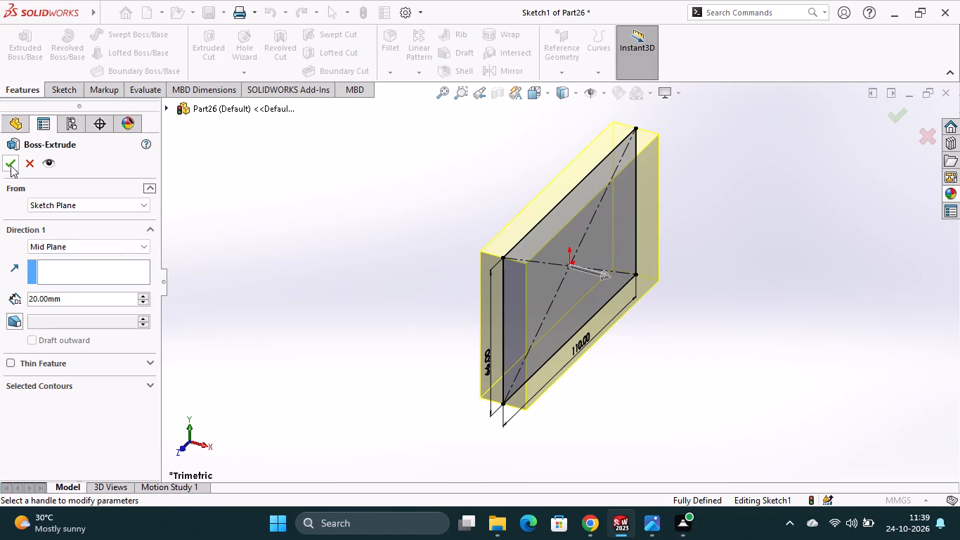
pyautogui.click(11, 165)
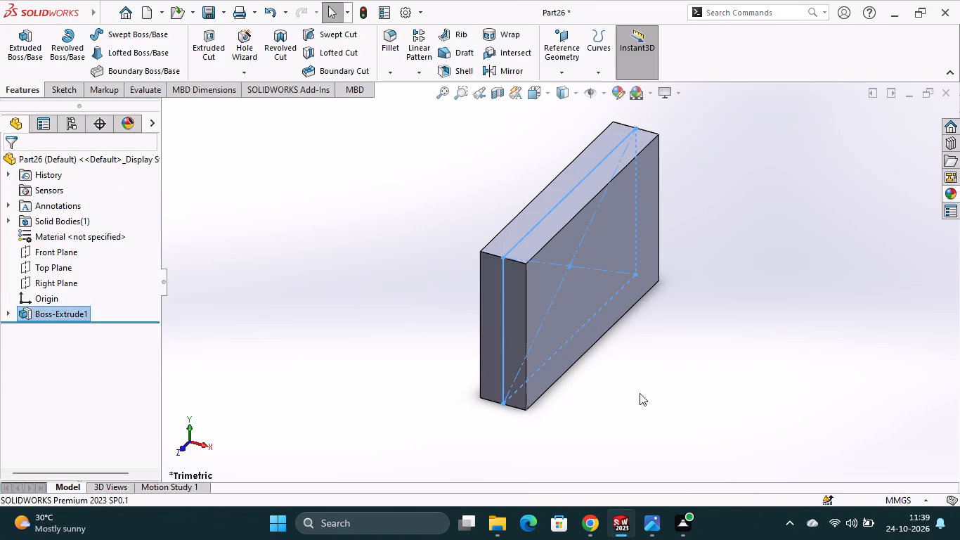
pyautogui.click(650, 402)
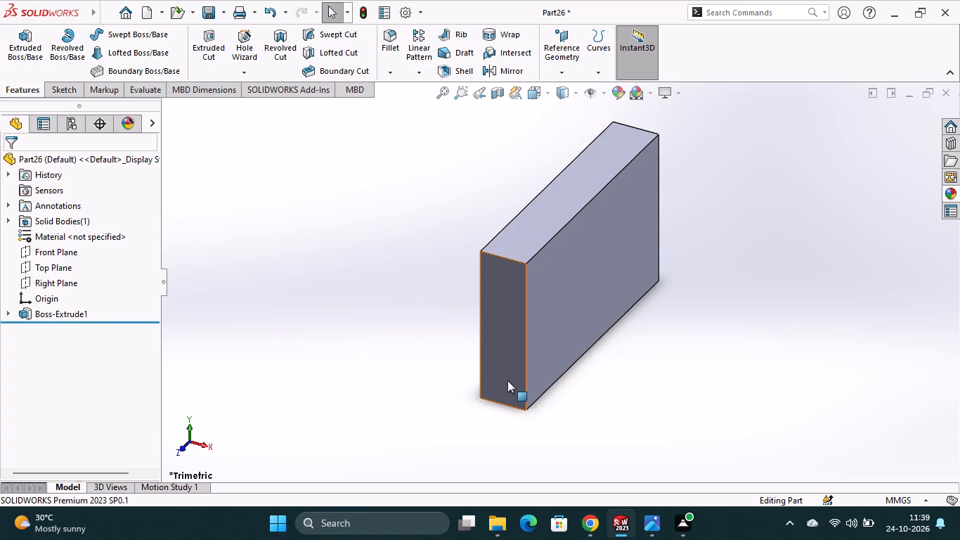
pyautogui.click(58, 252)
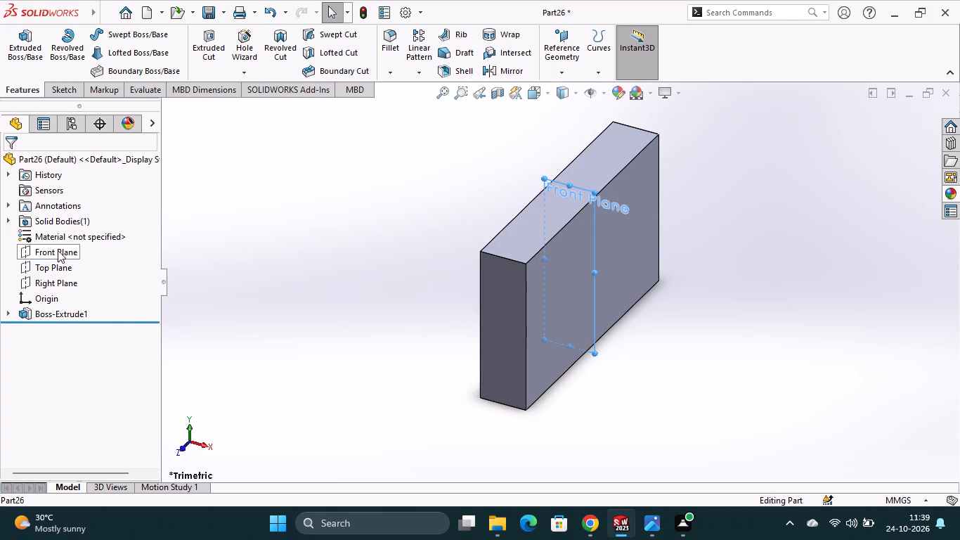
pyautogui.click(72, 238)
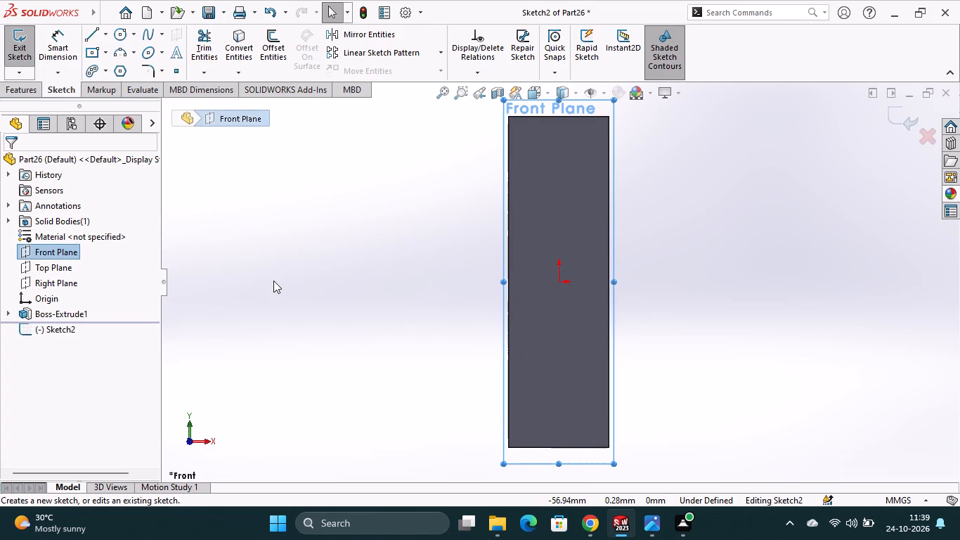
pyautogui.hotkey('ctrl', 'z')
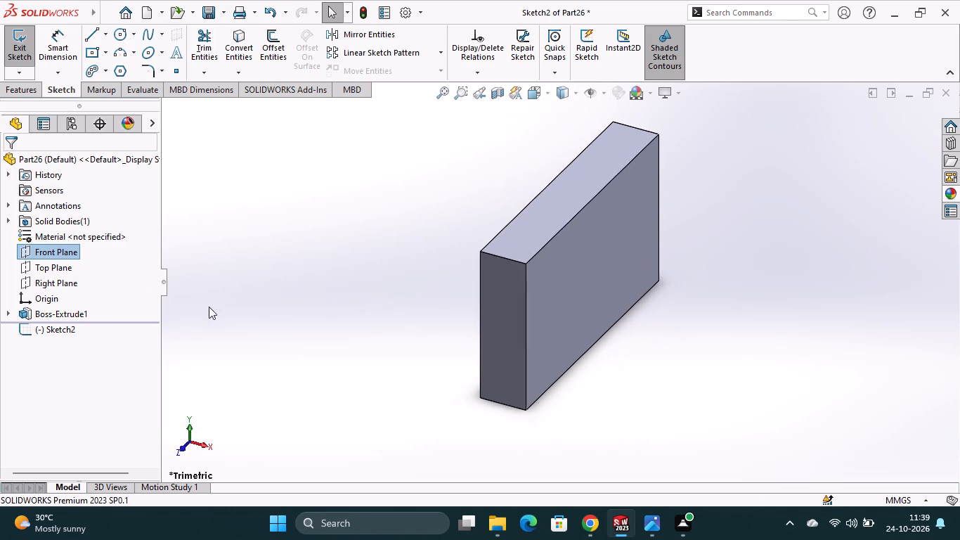
# On the Right Plane, sketch a vertical centreline about 111 mm long from the block's bottom edge midpoint up through the origin.
pyautogui.click(67, 282)
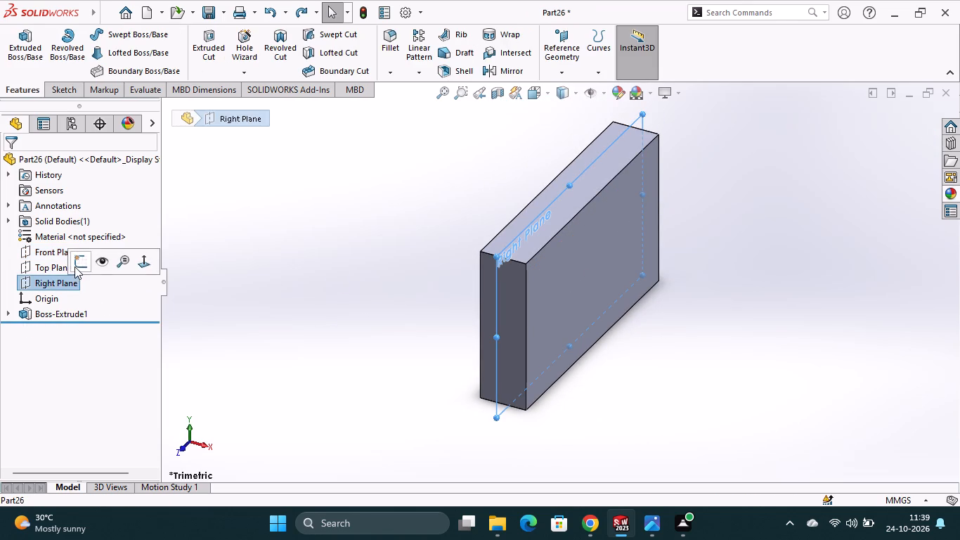
pyautogui.click(74, 266)
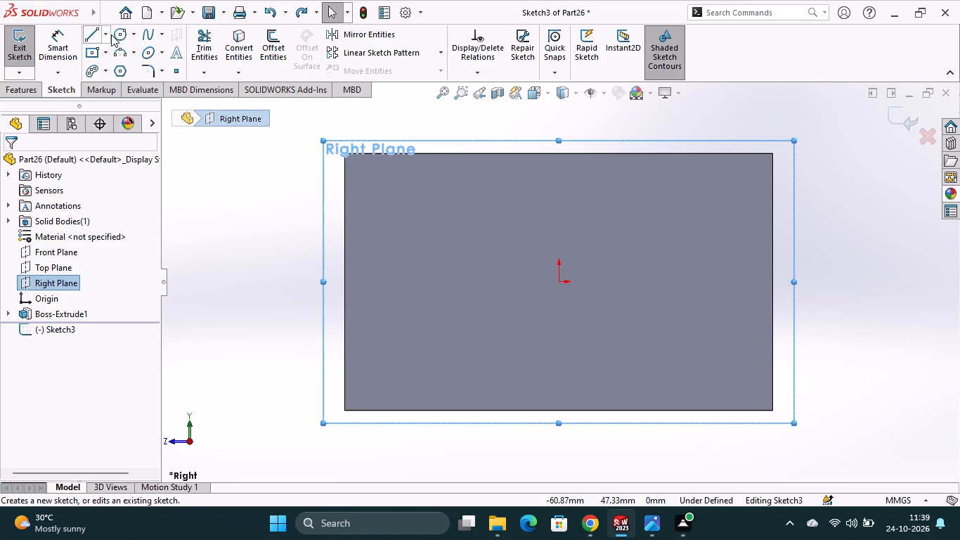
pyautogui.click(105, 39)
pyautogui.click(115, 67)
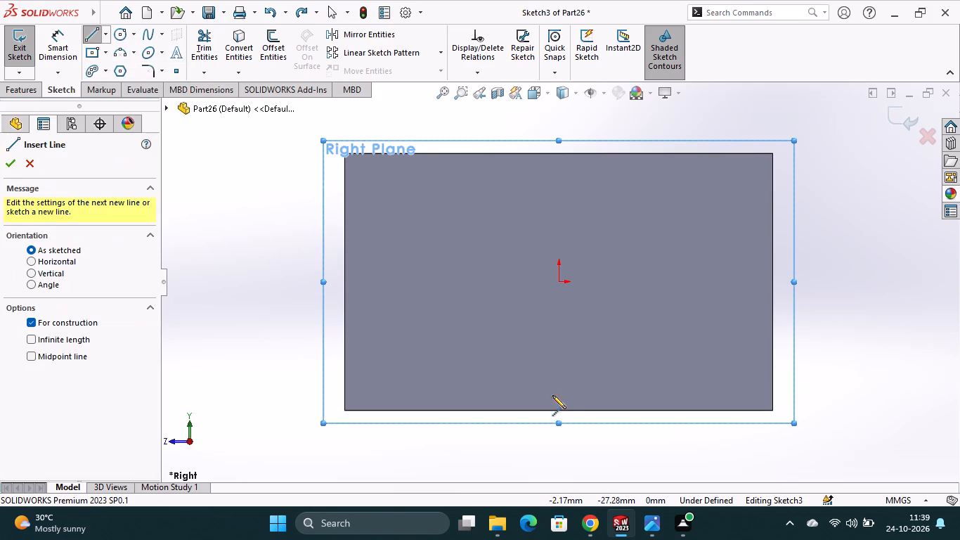
pyautogui.click(559, 409)
pyautogui.scroll(1, 568, 257)
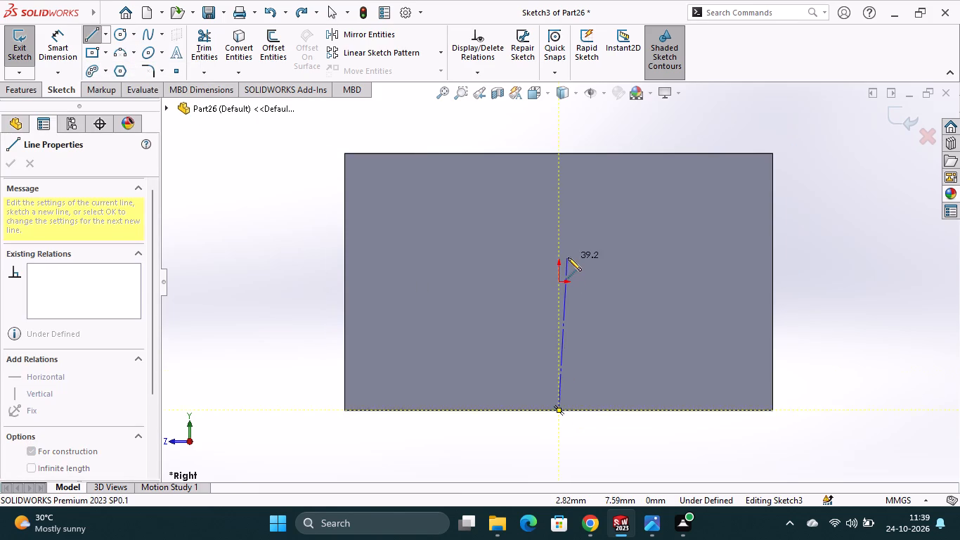
pyautogui.scroll(3, 568, 257)
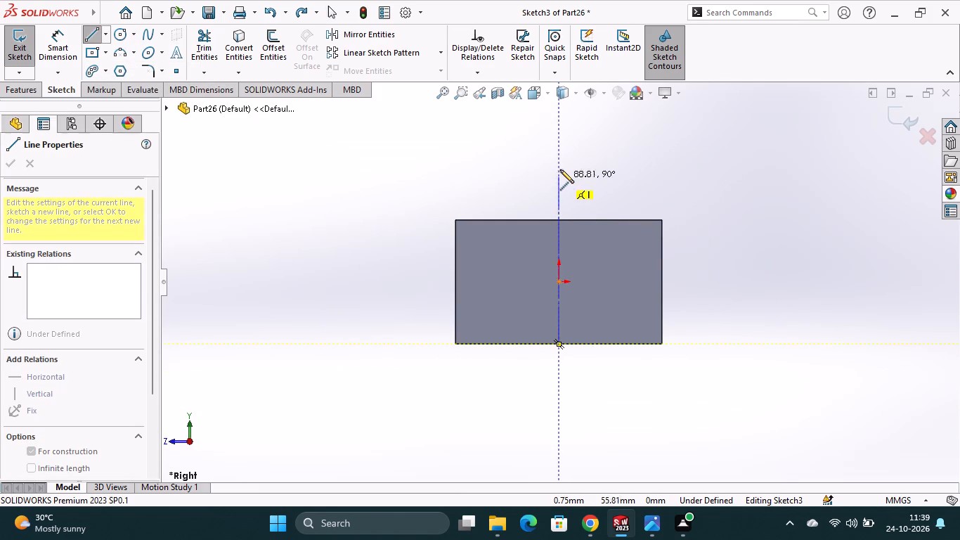
pyautogui.click(559, 136)
pyautogui.press('Escape')
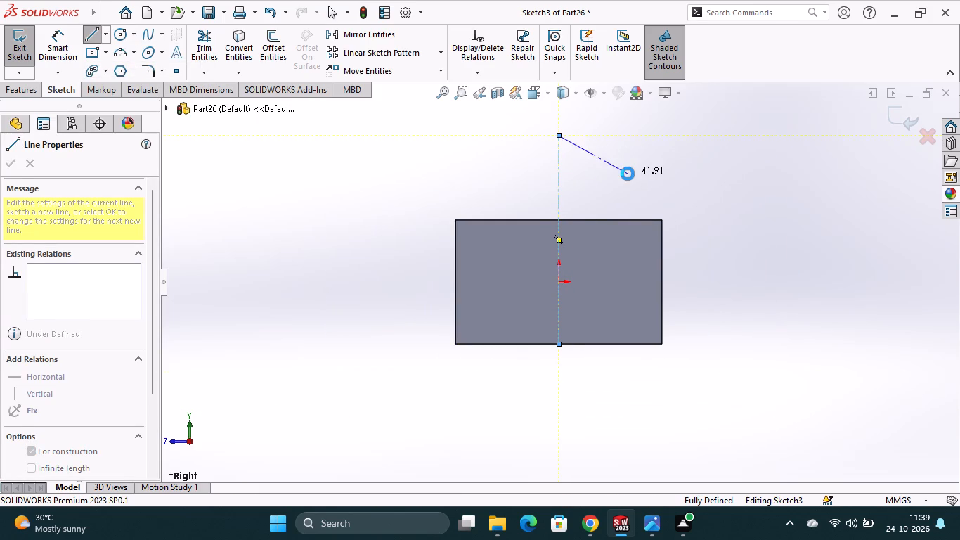
# Sketch two concentric circles, about 79 mm and 50 mm in diameter, centred on the centreline's upper endpoint.
pyautogui.click(122, 38)
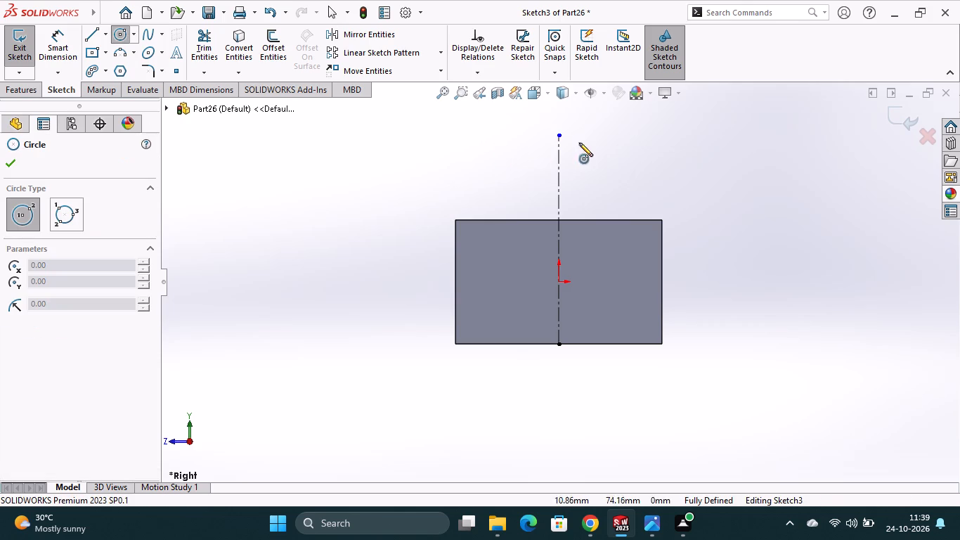
pyautogui.click(557, 132)
pyautogui.click(597, 199)
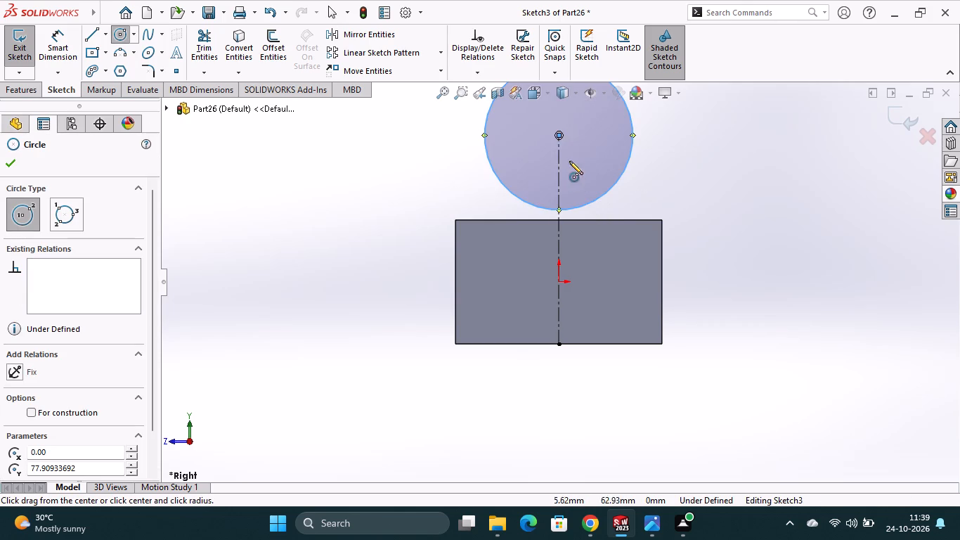
pyautogui.click(558, 135)
pyautogui.click(581, 177)
pyautogui.scroll(2, 590, 181)
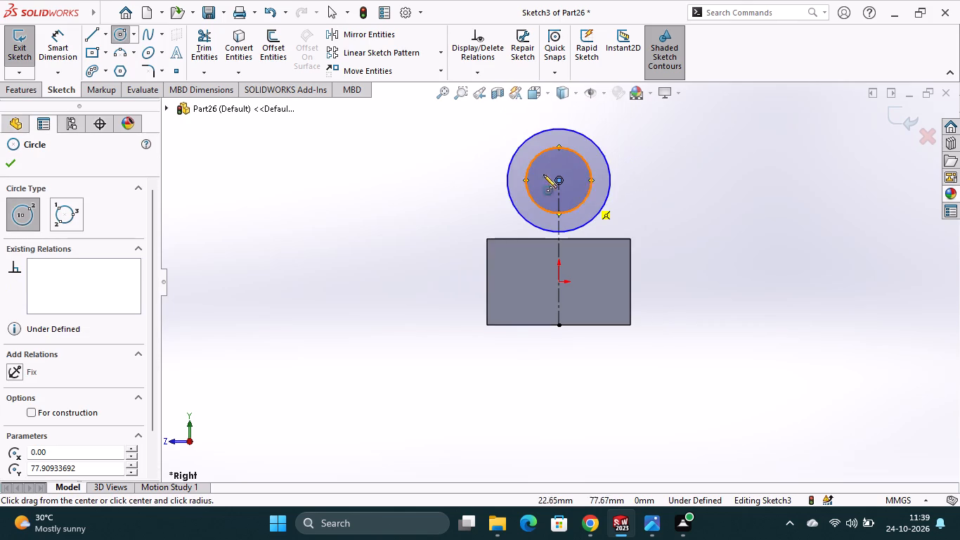
# Dimension the larger circle to 44 mm diameter and the other concentric circle to 22 mm diameter.
pyautogui.click(48, 43)
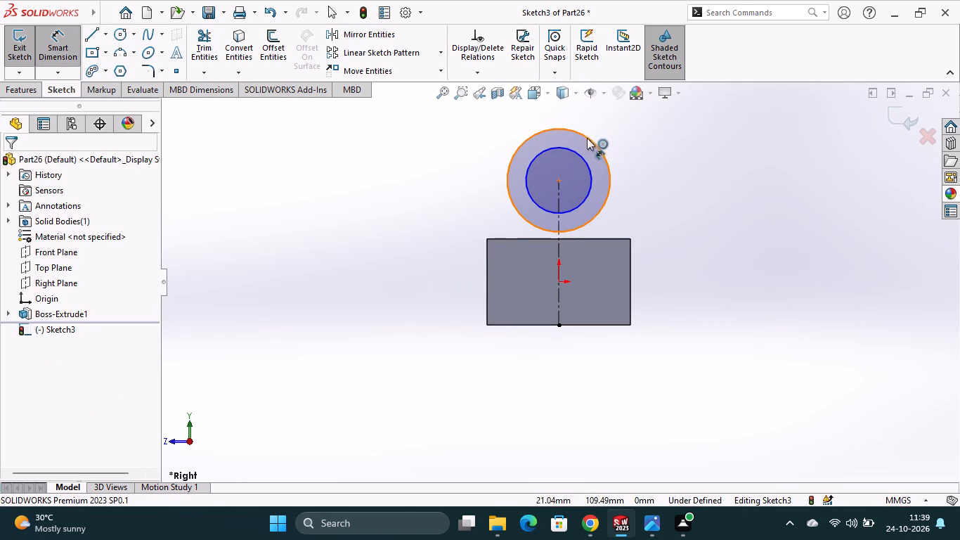
pyautogui.click(588, 136)
pyautogui.click(634, 149)
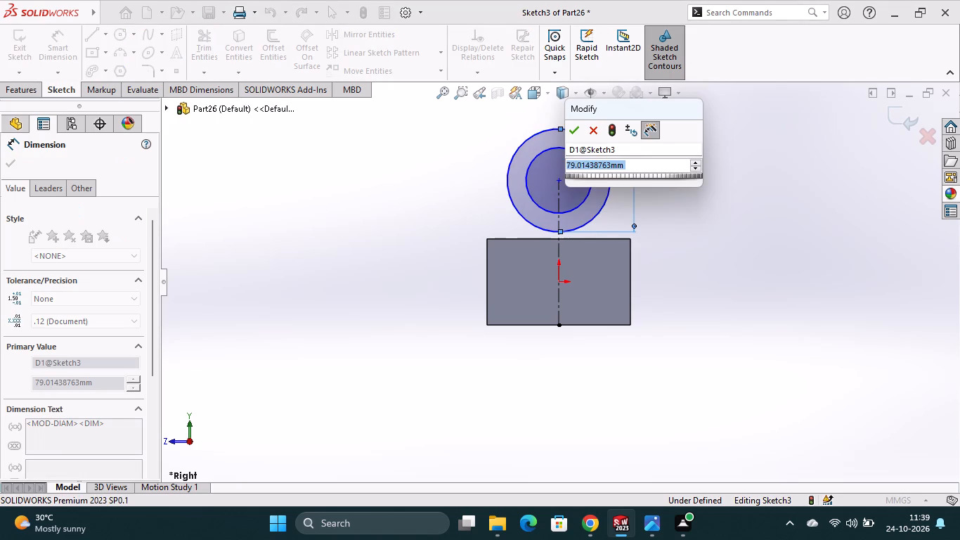
pyautogui.write('44')
pyautogui.press('Return')
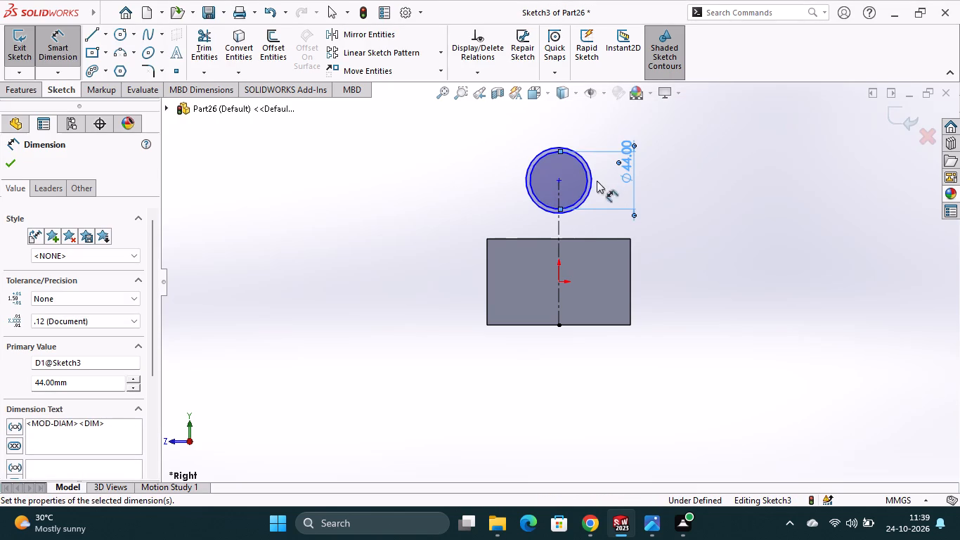
pyautogui.click(583, 191)
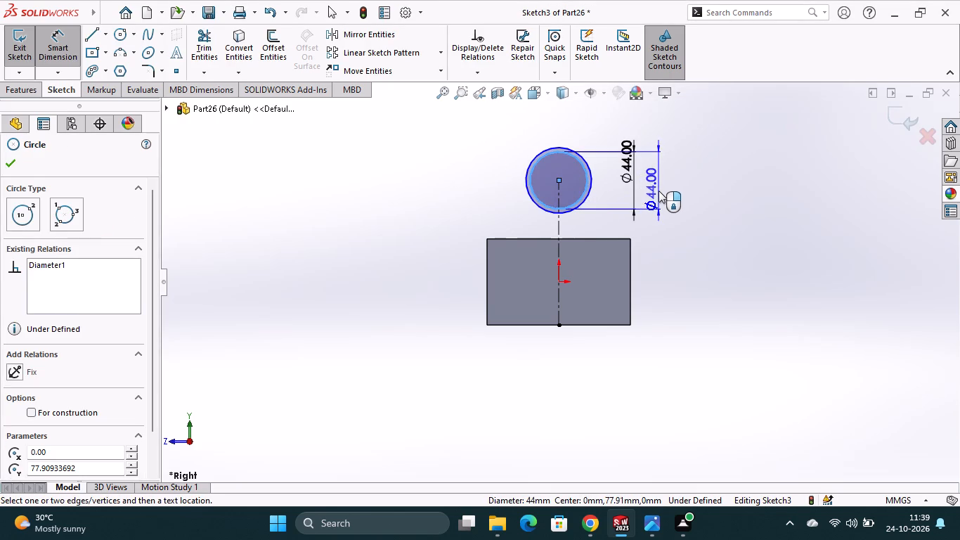
pyautogui.click(659, 191)
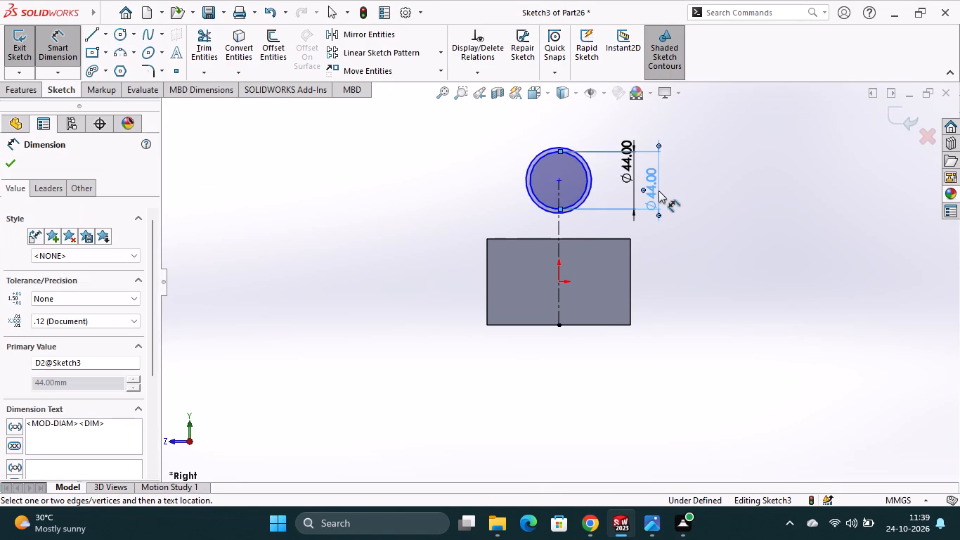
pyautogui.click(538, 151)
pyautogui.click(471, 205)
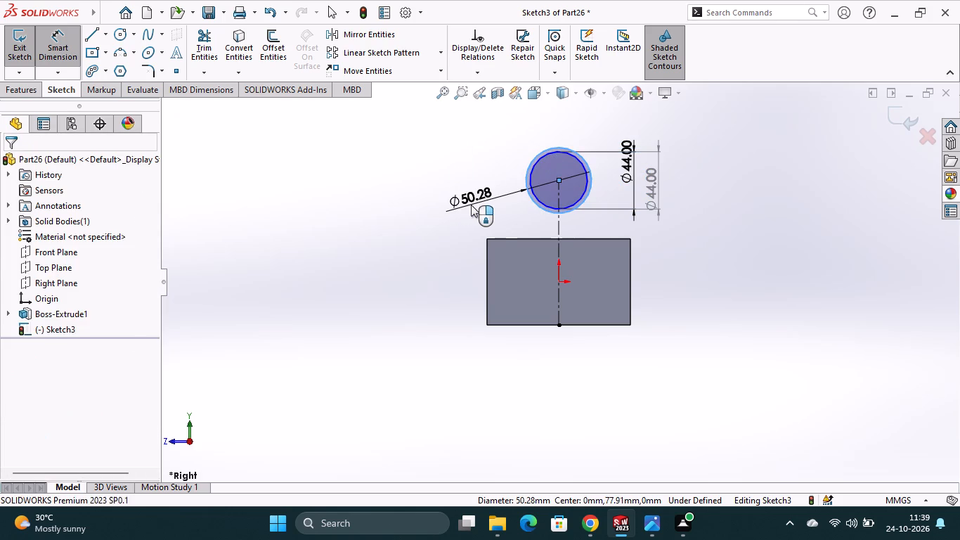
pyautogui.write('22')
pyautogui.press('Return')
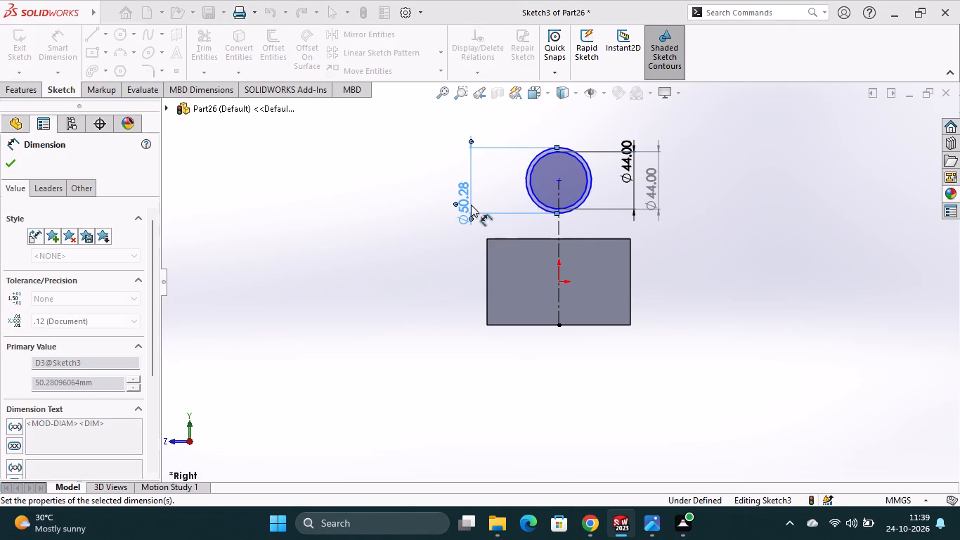
# Dimension the circles' centre 100 mm above the centreline's lower endpoint on the block's bottom edge.
pyautogui.click(560, 180)
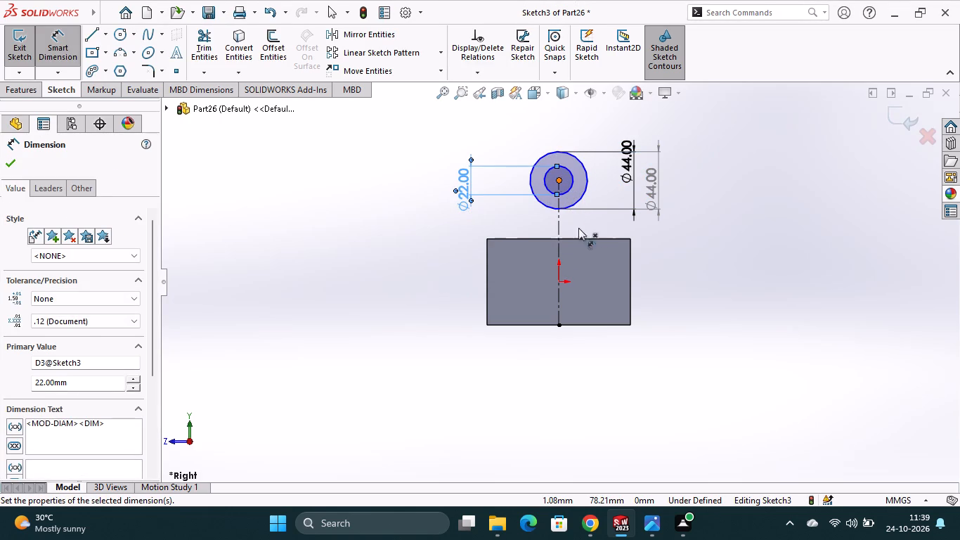
pyautogui.click(561, 325)
pyautogui.click(664, 283)
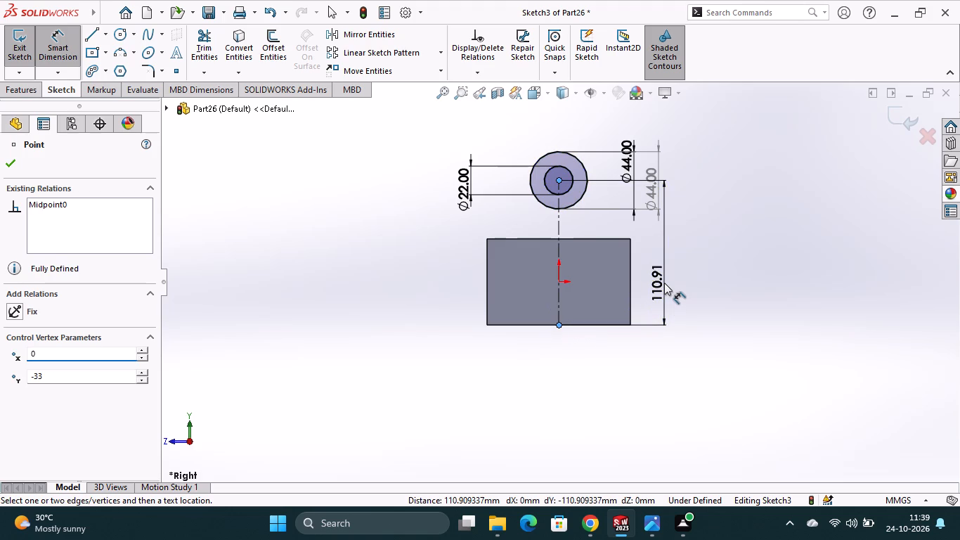
pyautogui.write('100')
pyautogui.press('Return')
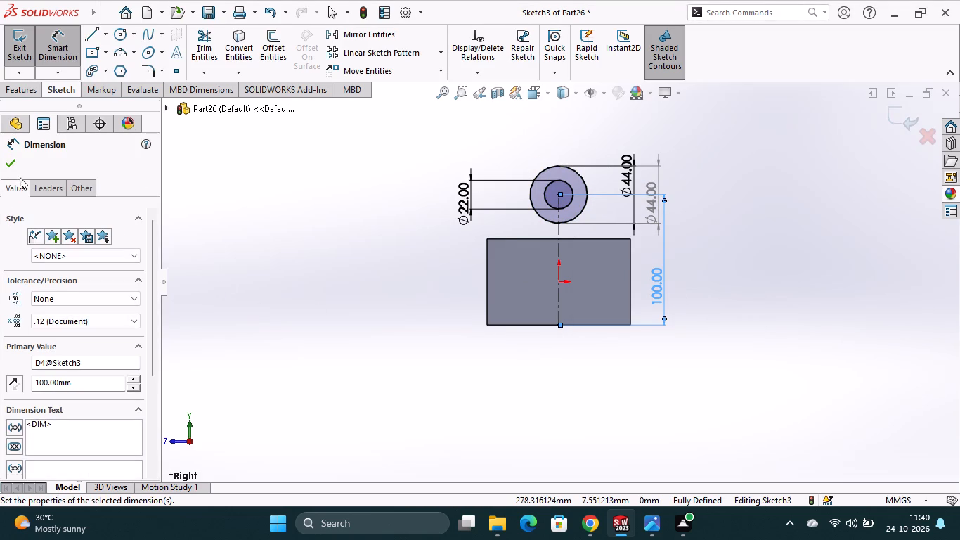
pyautogui.click(6, 162)
# Set up a boss extrusion of the two-circle sketch, Blind 20 mm in Direction 1, with Direction 2 enabled.
pyautogui.click(27, 87)
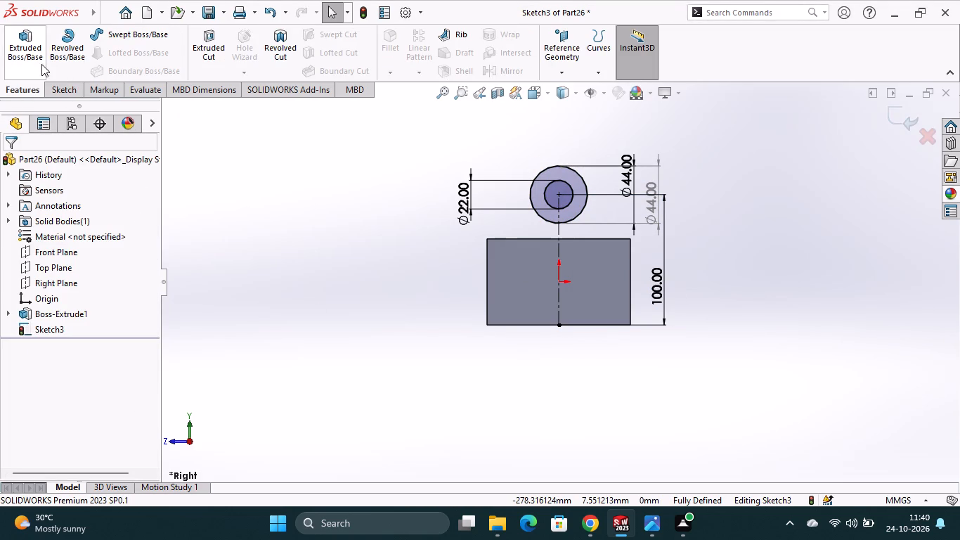
pyautogui.click(25, 64)
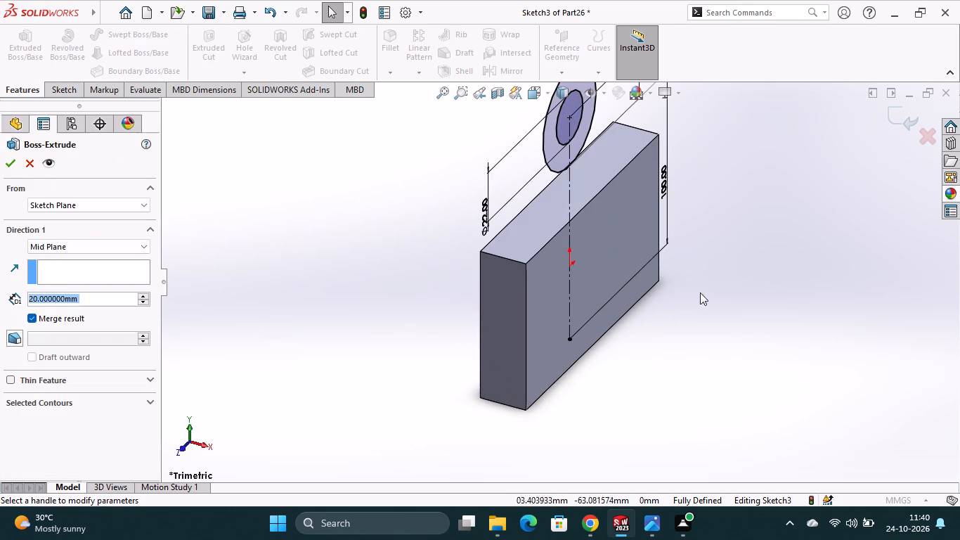
pyautogui.moveTo(722, 361); pyautogui.dragTo(745, 349, button='middle')
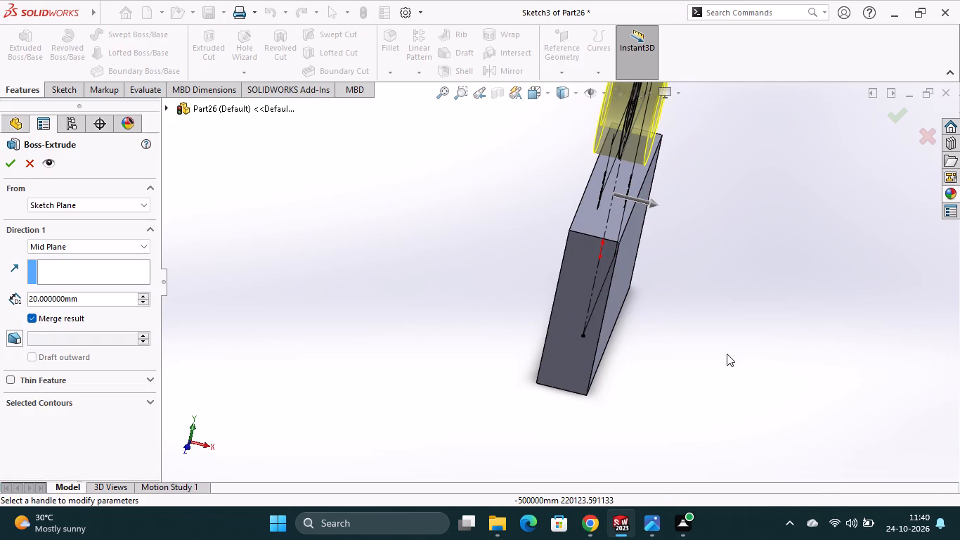
pyautogui.scroll(1, 732, 348)
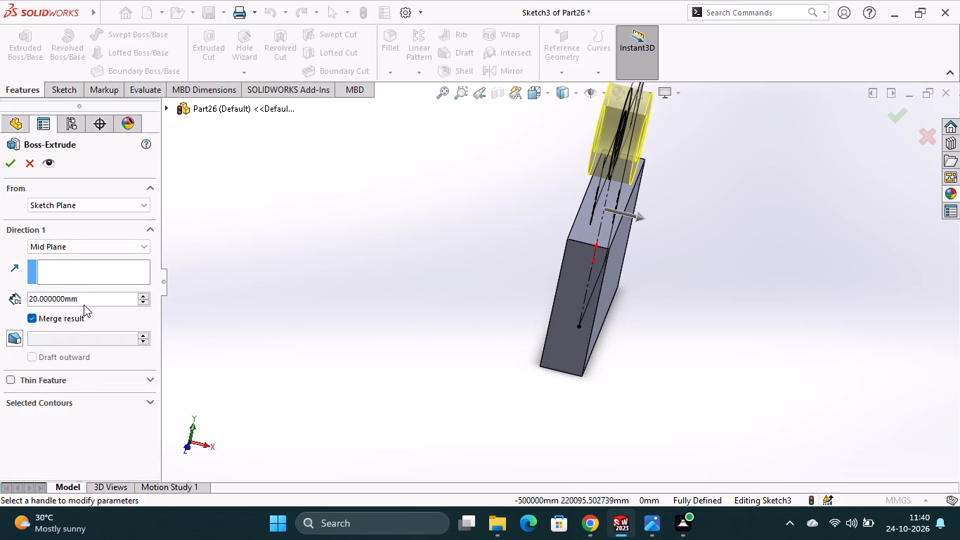
pyautogui.click(84, 299)
pyautogui.click(105, 250)
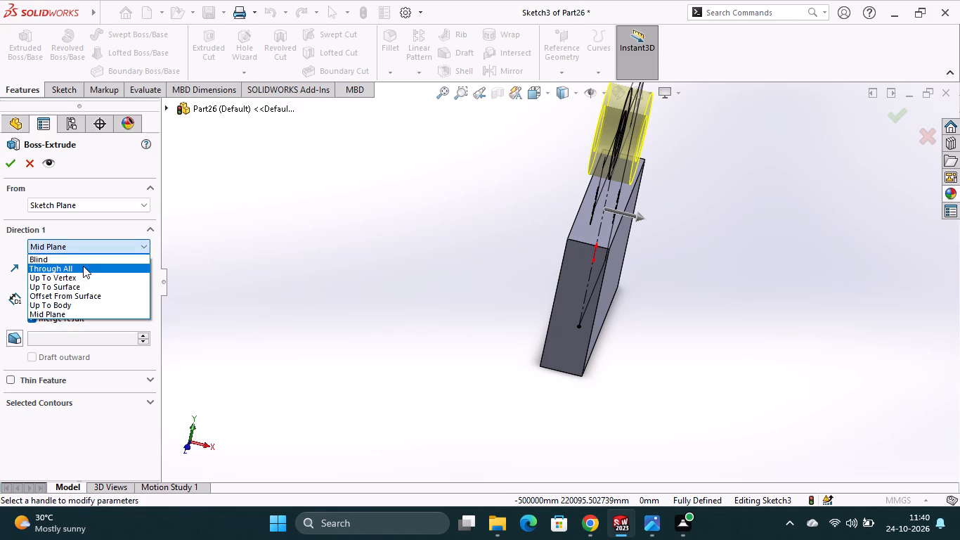
pyautogui.click(87, 259)
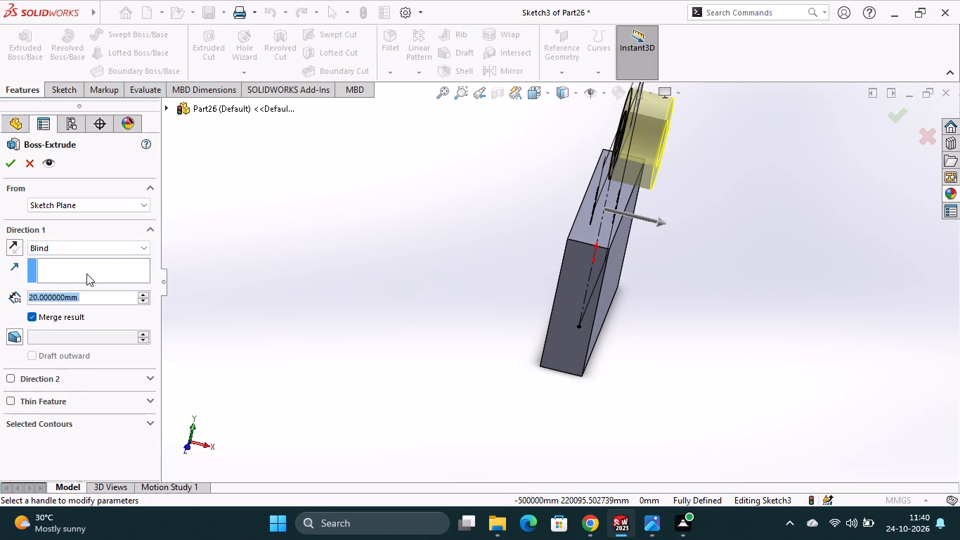
pyautogui.click(13, 380)
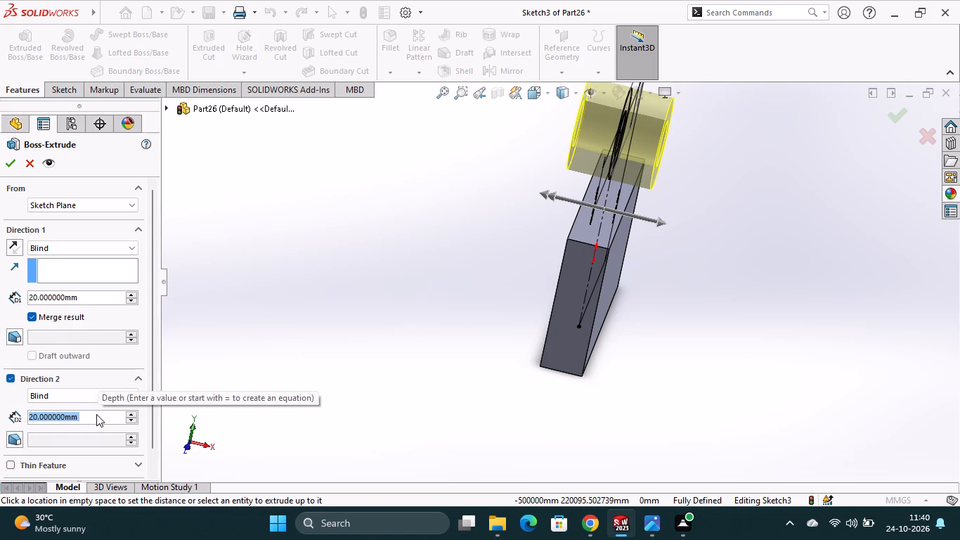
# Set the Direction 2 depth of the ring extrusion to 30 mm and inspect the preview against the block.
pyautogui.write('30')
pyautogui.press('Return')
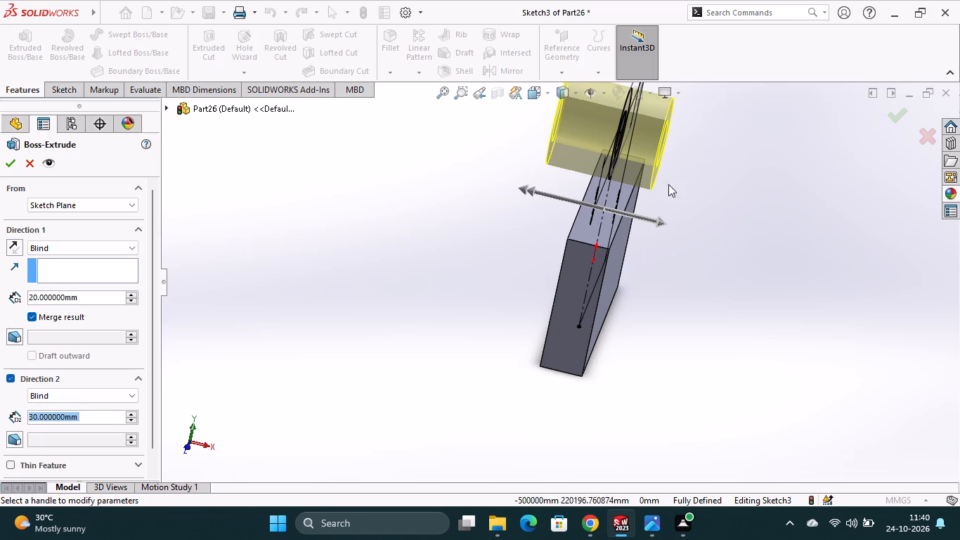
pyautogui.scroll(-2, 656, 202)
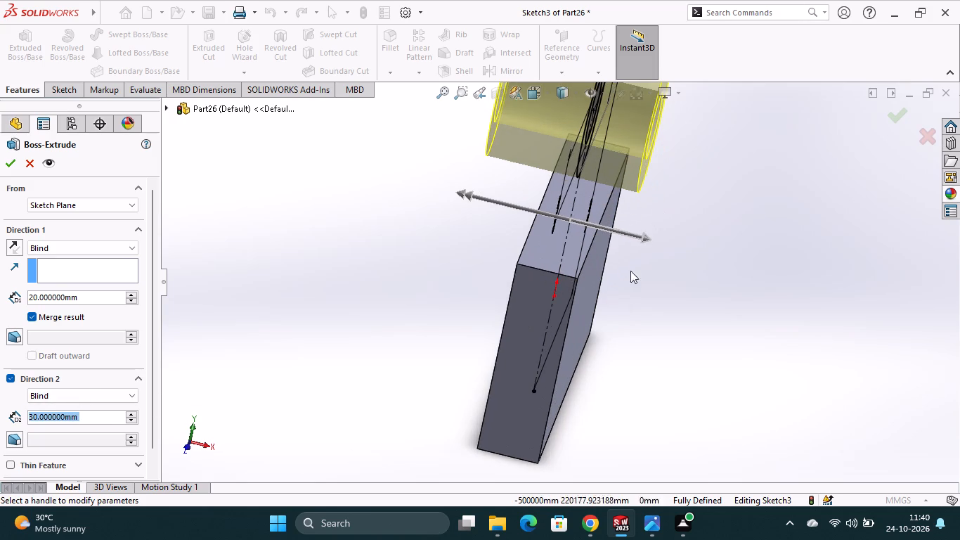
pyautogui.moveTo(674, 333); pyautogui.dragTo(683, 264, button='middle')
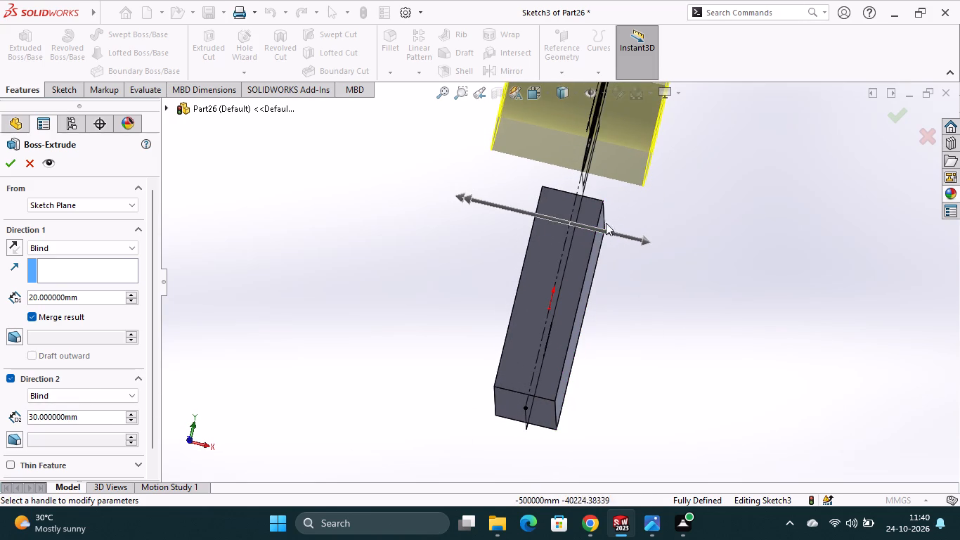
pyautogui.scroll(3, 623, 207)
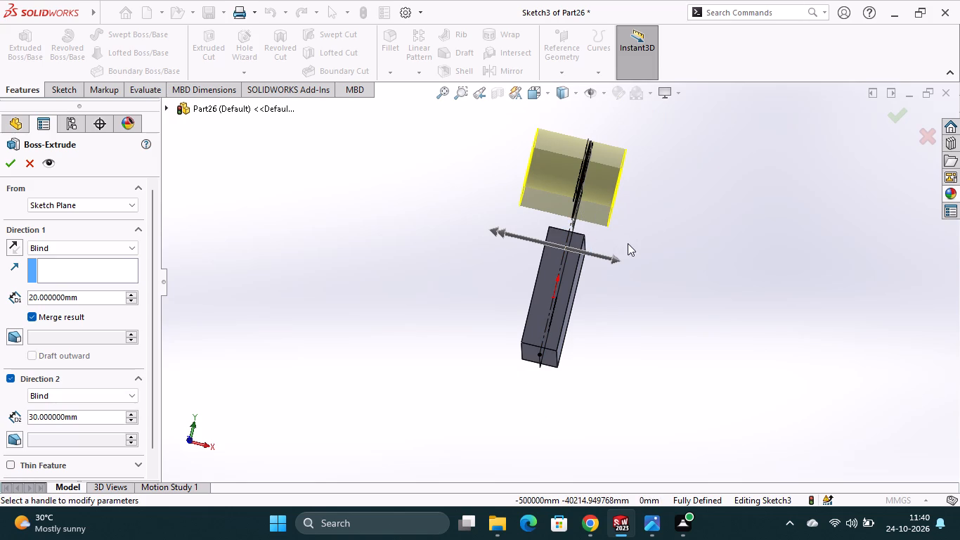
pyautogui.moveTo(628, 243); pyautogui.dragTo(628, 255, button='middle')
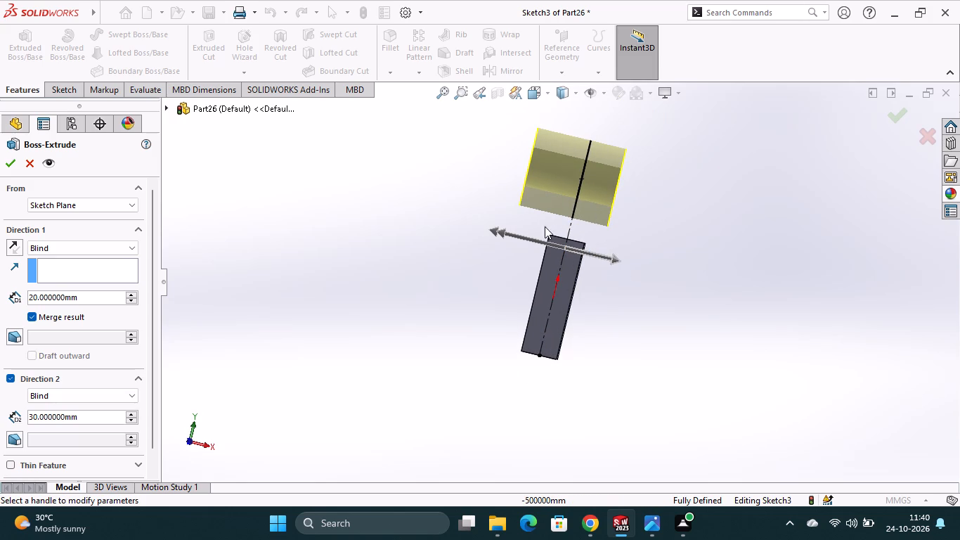
# Set the Direction 2 depth to 20 mm and complete the ring's boss extrusion.
pyautogui.doubleClick(89, 418)
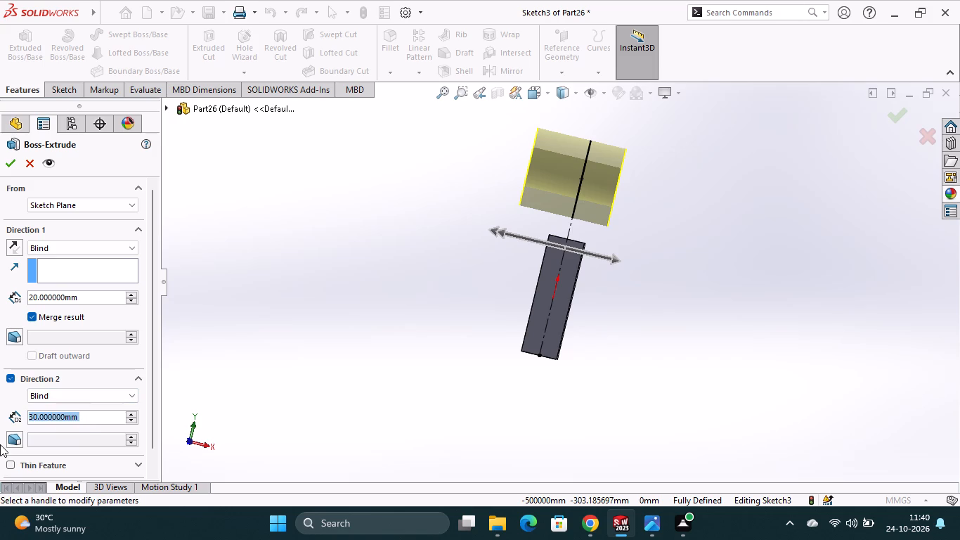
pyautogui.write('20')
pyautogui.press('Return')
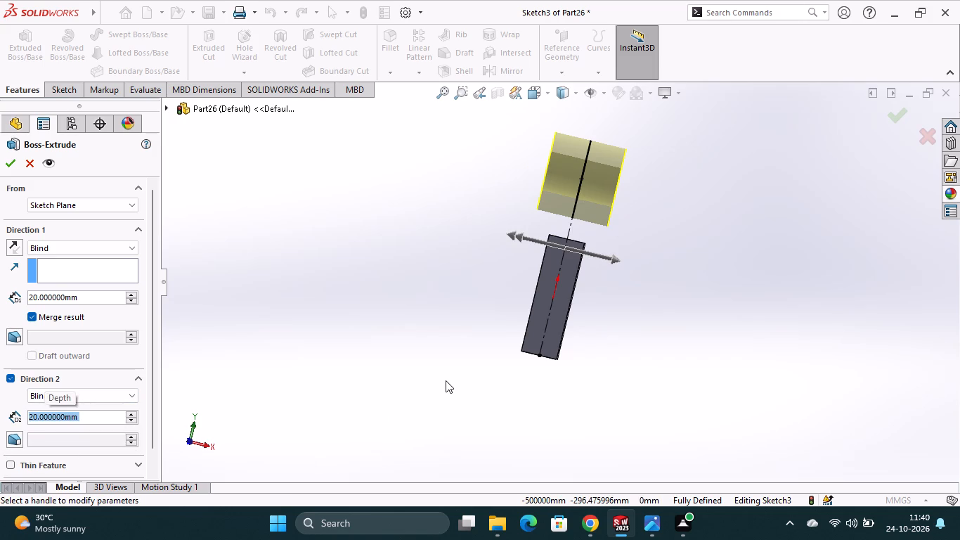
pyautogui.click(10, 162)
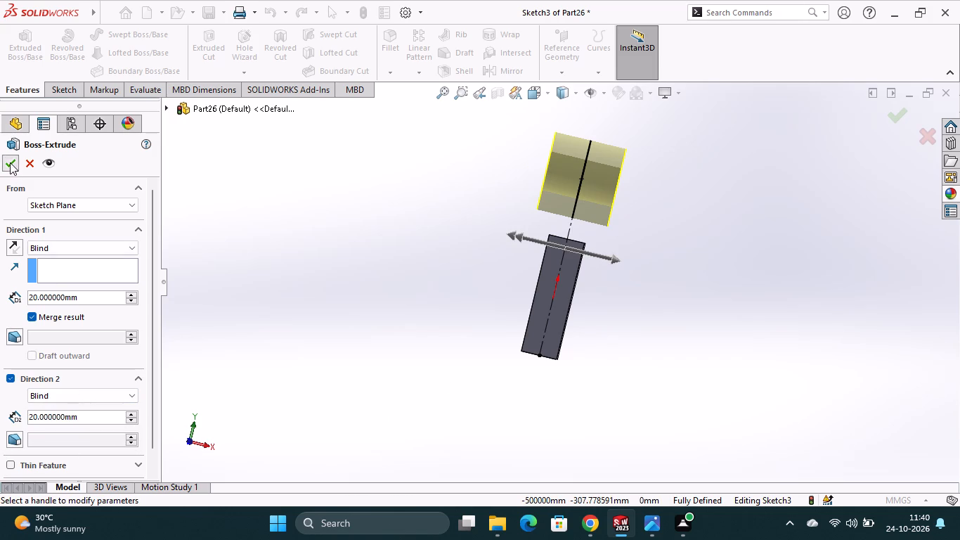
pyautogui.click(421, 335)
pyautogui.moveTo(581, 368); pyautogui.dragTo(564, 368, button='middle')
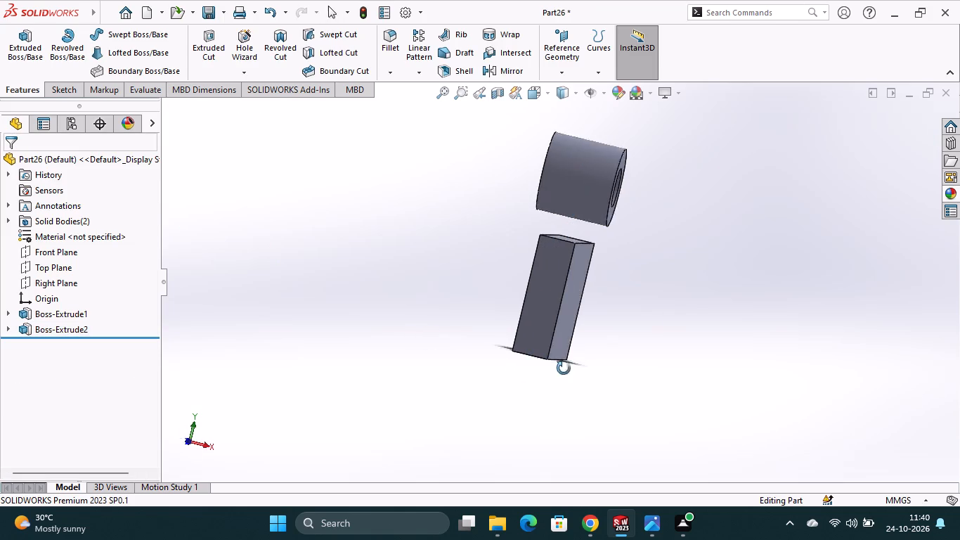
# On the block's 110 x 66 mm face, sketch a vertical centreline about 52 mm up from the bottom edge's midpoint and a horizontal one about 37 mm rightward.
pyautogui.moveTo(564, 368); pyautogui.dragTo(484, 388, button='middle')
pyautogui.click(629, 320)
pyautogui.click(690, 279)
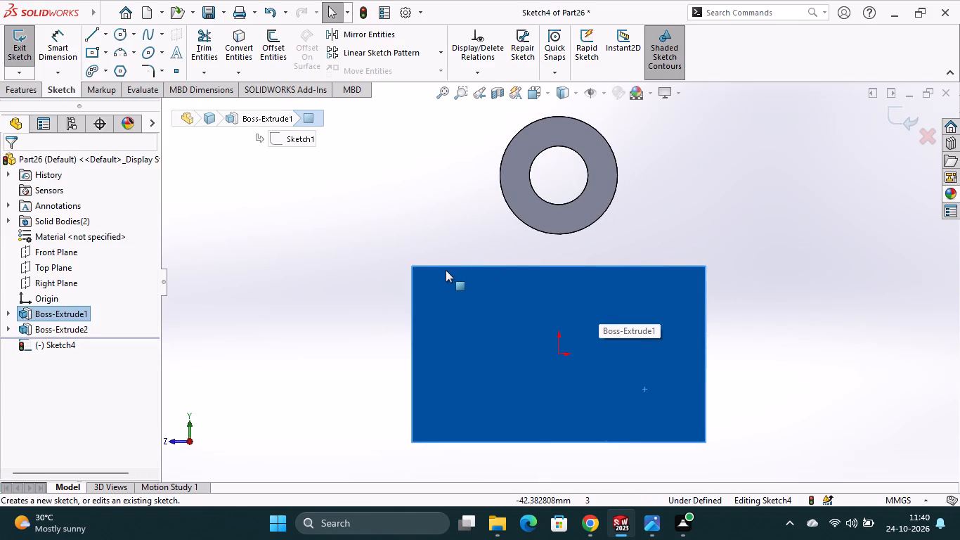
pyautogui.click(108, 37)
pyautogui.click(119, 70)
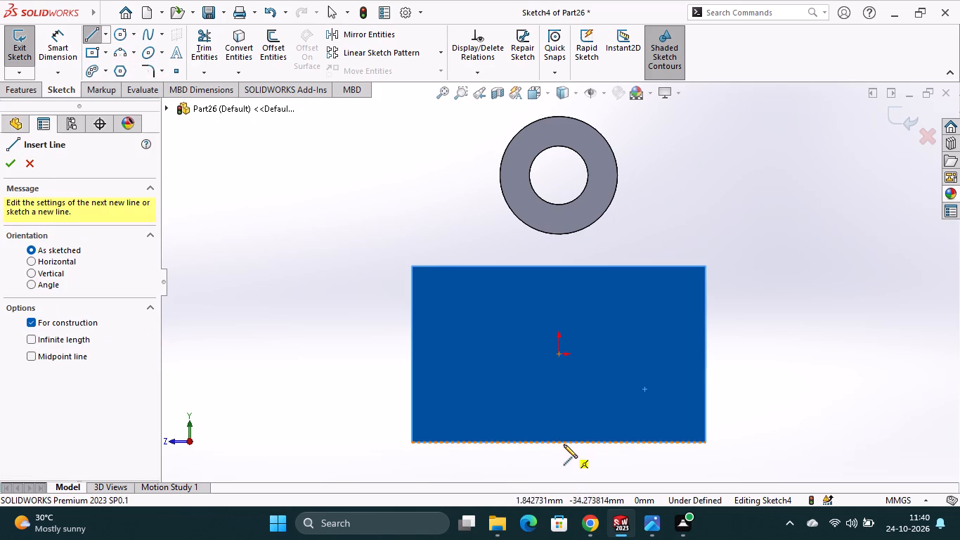
pyautogui.click(560, 442)
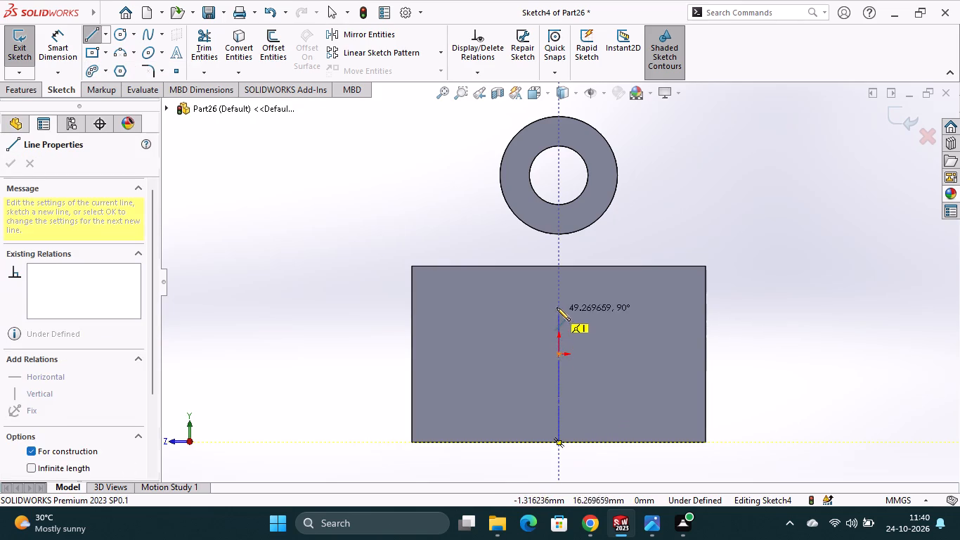
pyautogui.click(557, 304)
pyautogui.click(659, 304)
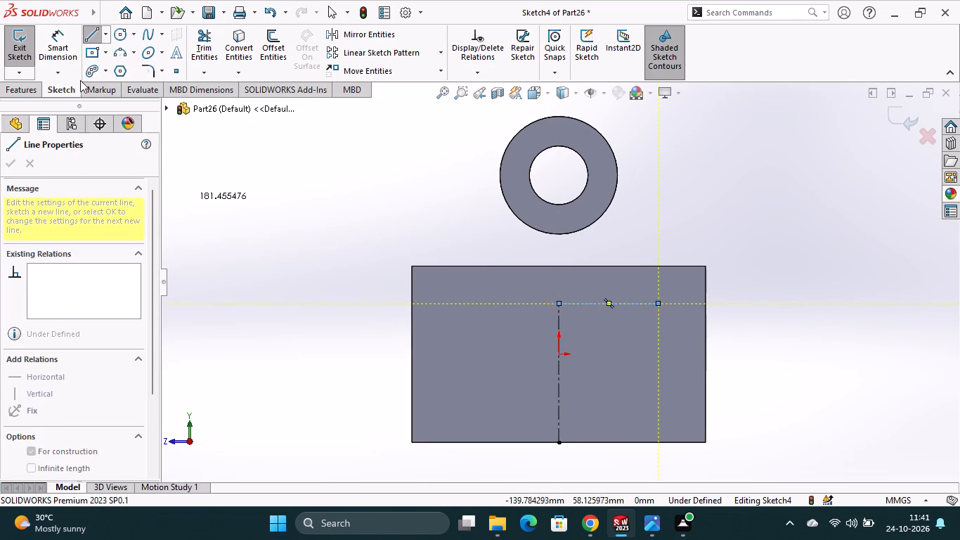
# Dimension the horizontal centreline's height above the block's bottom edge as 44 mm.
pyautogui.click(61, 39)
pyautogui.click(558, 443)
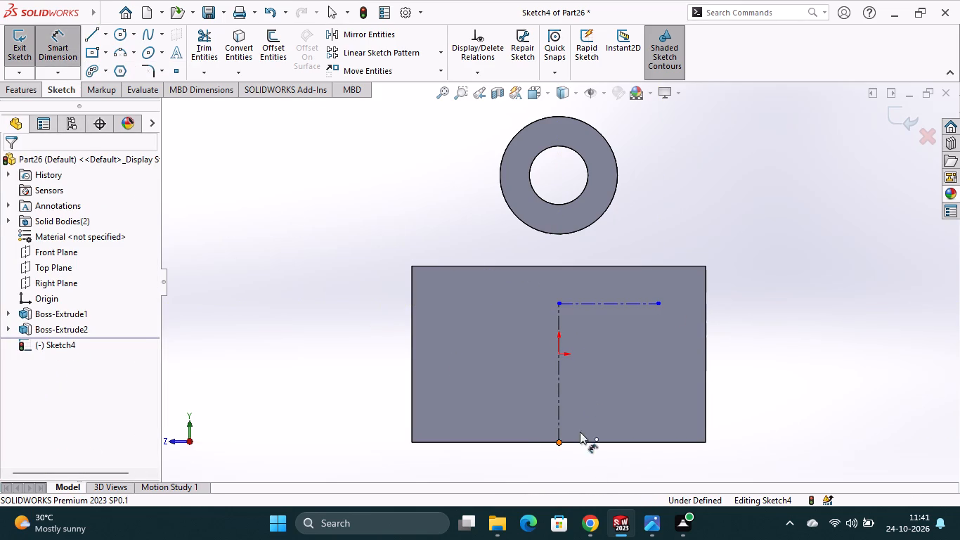
pyautogui.click(655, 302)
pyautogui.click(751, 352)
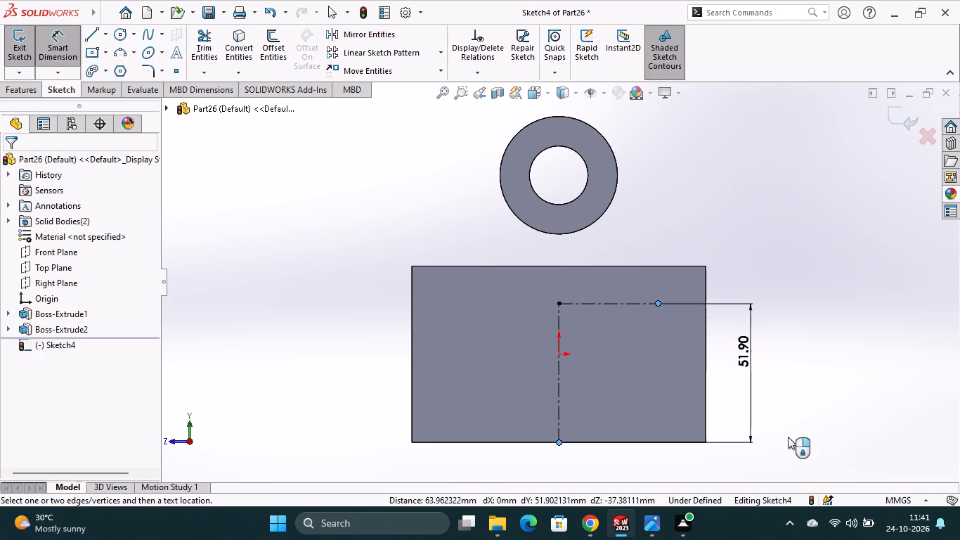
pyautogui.write('44')
pyautogui.press('Return')
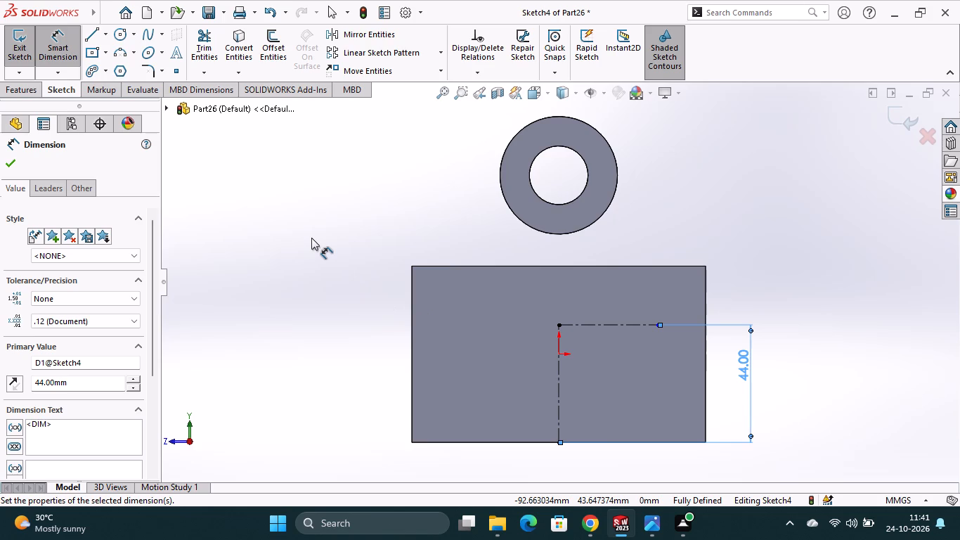
# Dimension the horizontal centreline's length as 35+7.5, giving 42.5 mm.
pyautogui.click(557, 323)
pyautogui.click(658, 326)
pyautogui.click(639, 299)
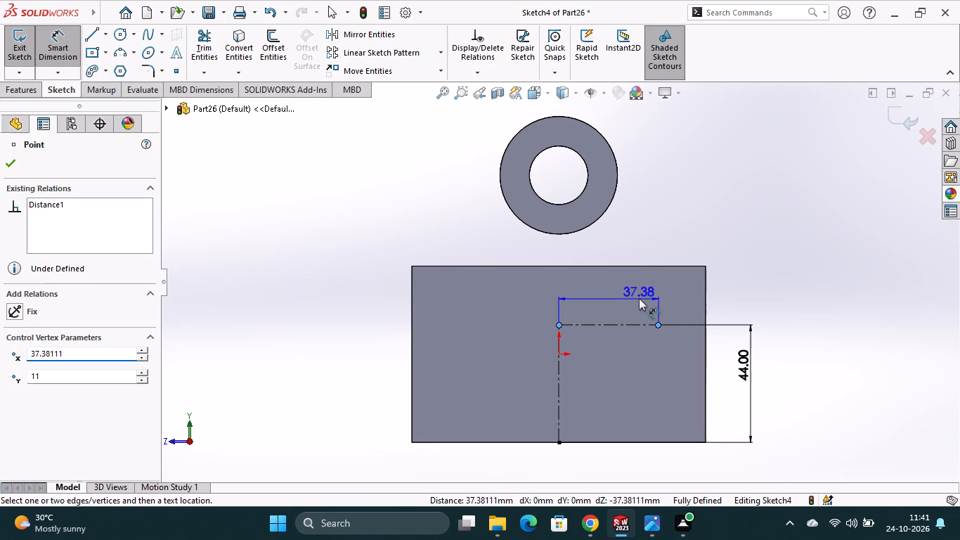
pyautogui.write('35')
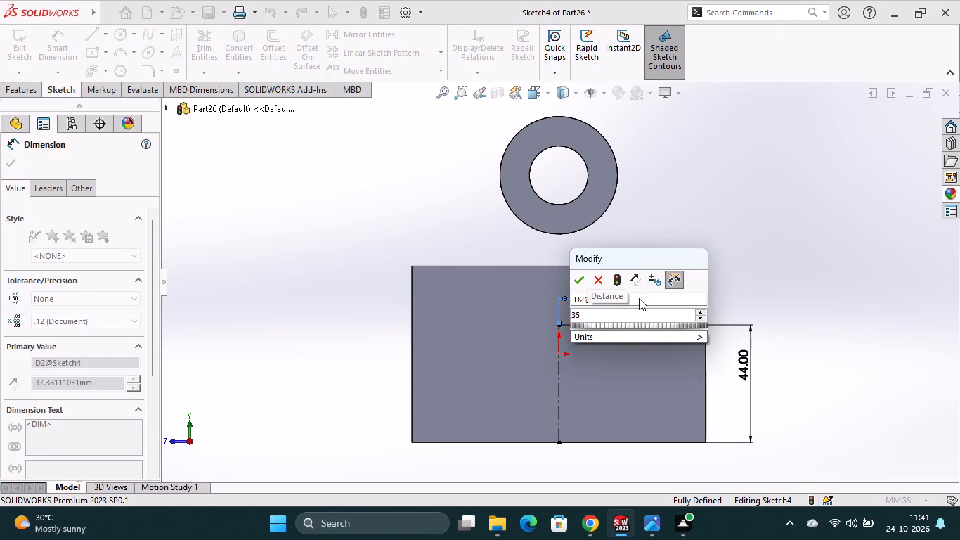
pyautogui.hotkey('shift', 'BackSpace')
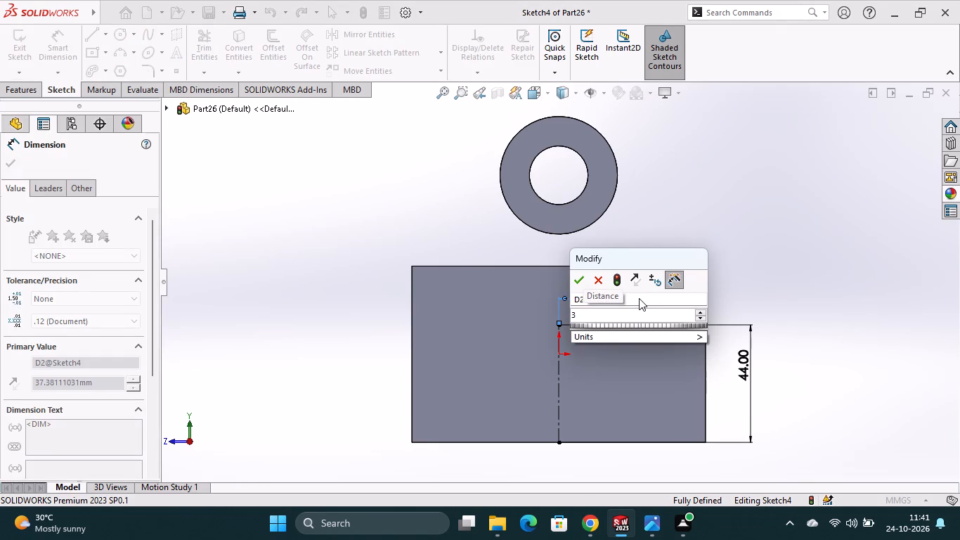
pyautogui.press('5')
pyautogui.hotkey('shift', '+')
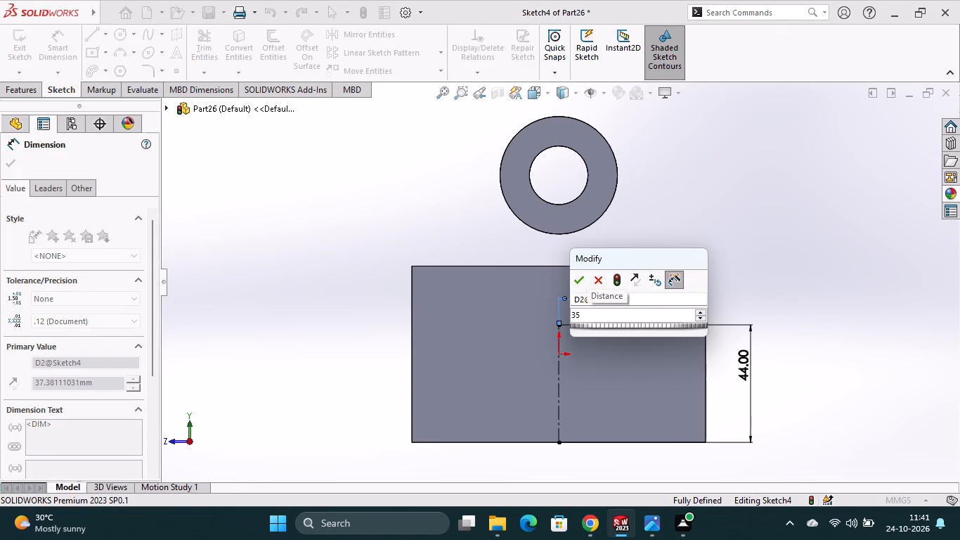
pyautogui.write('7.5')
pyautogui.press('Return')
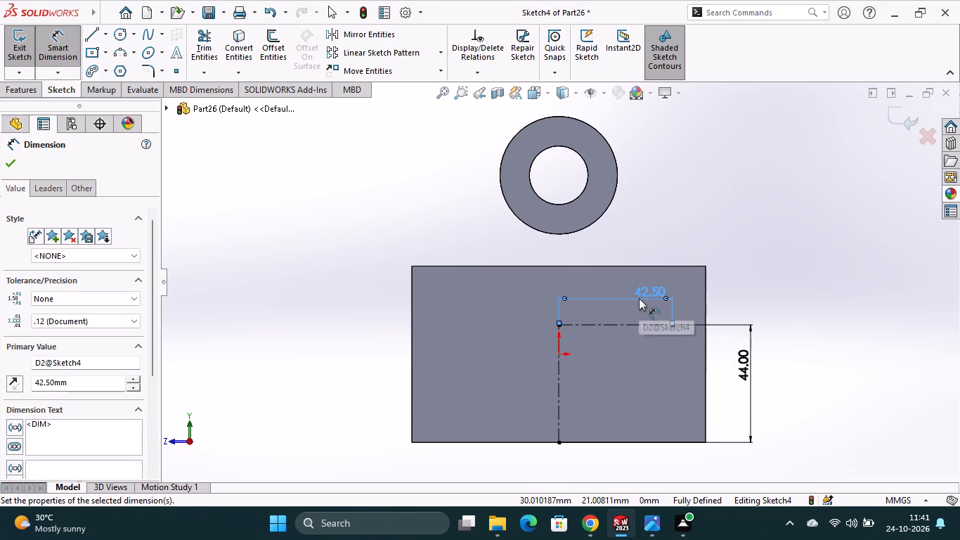
# Sketch a circle centred on the horizontal centreline's free end and dimension its diameter as 15 mm.
pyautogui.click(122, 33)
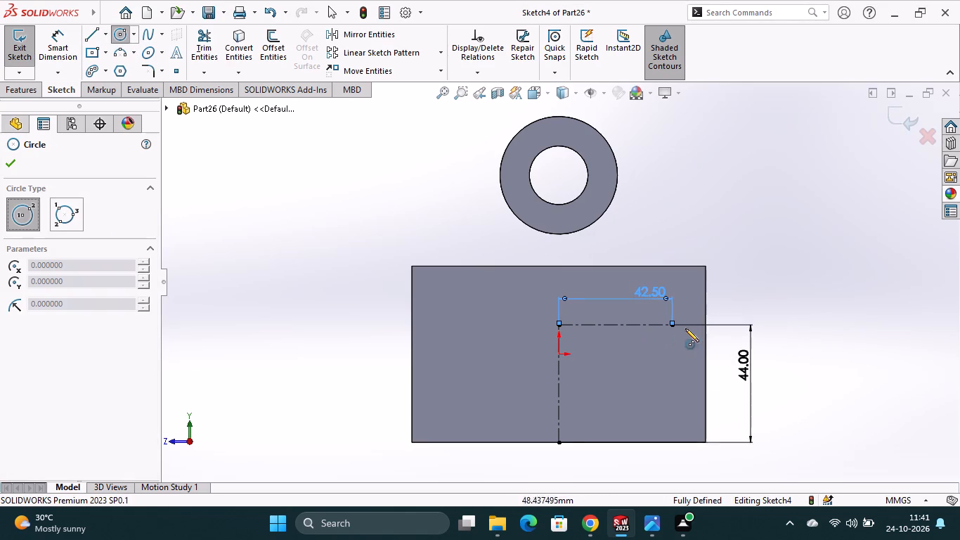
pyautogui.click(672, 328)
pyautogui.click(670, 343)
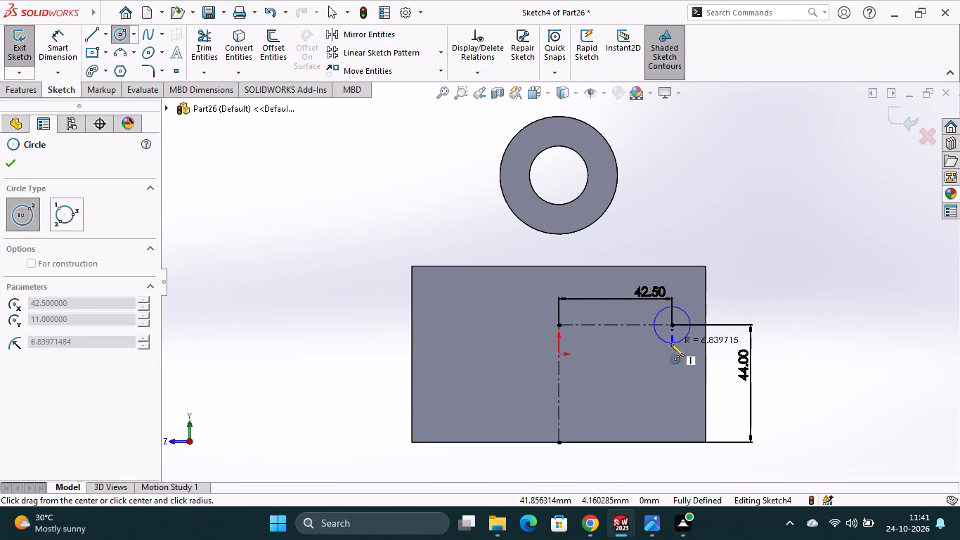
pyautogui.click(63, 40)
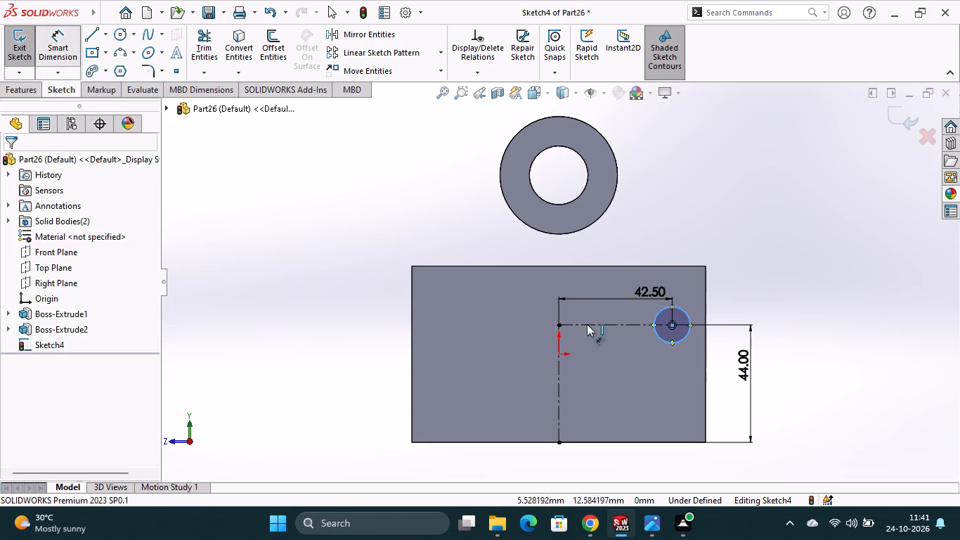
pyautogui.click(668, 342)
pyautogui.click(655, 361)
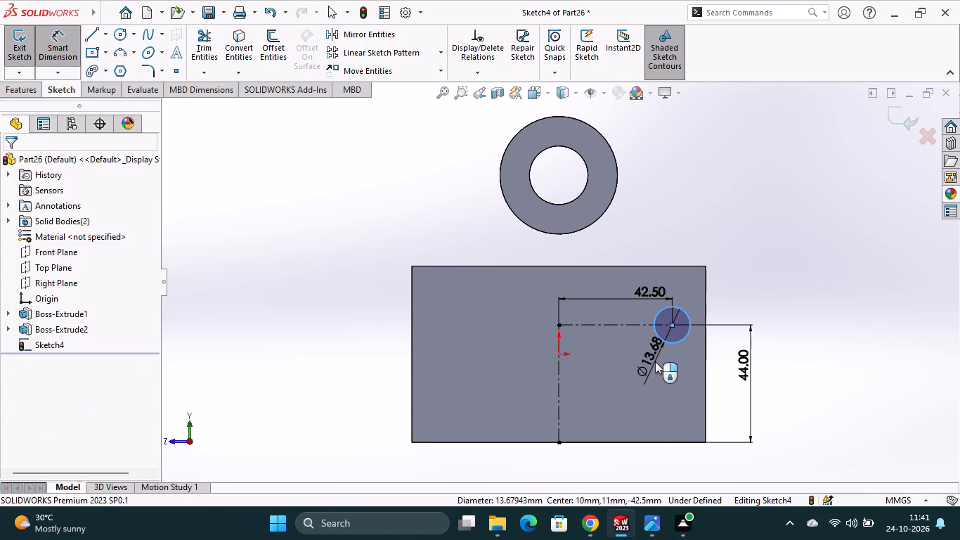
pyautogui.press('1')
pyautogui.press('5')
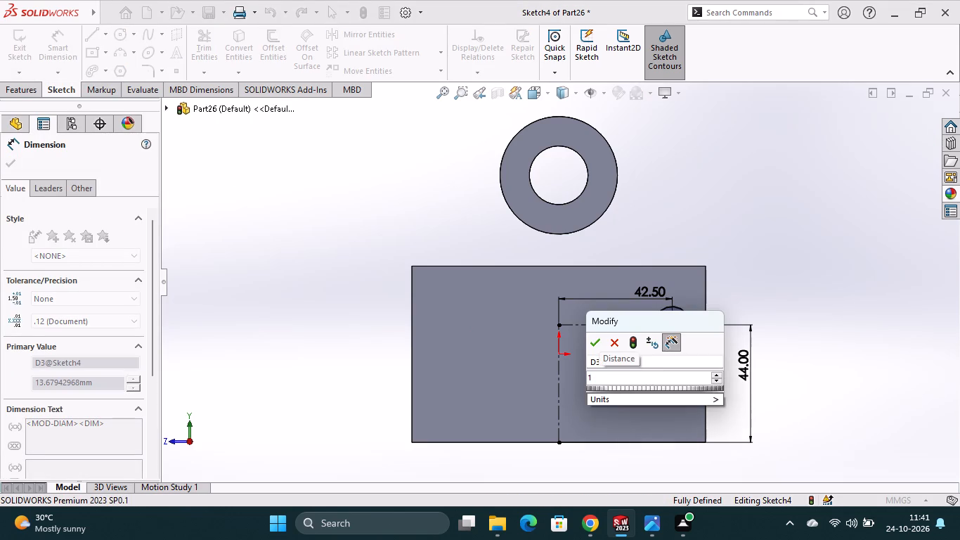
pyautogui.press('Return')
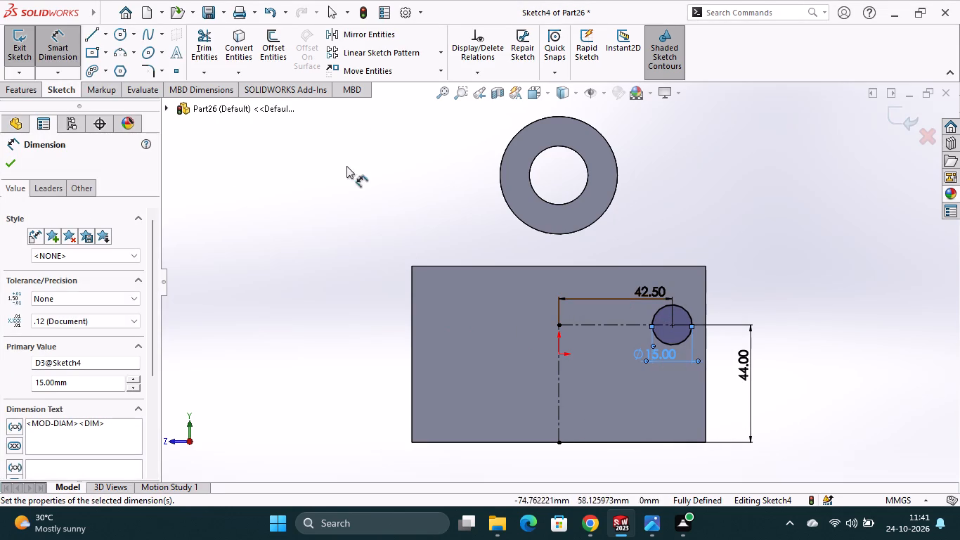
# Mirror the 15 mm circle about the vertical centreline, keeping the original.
pyautogui.click(383, 38)
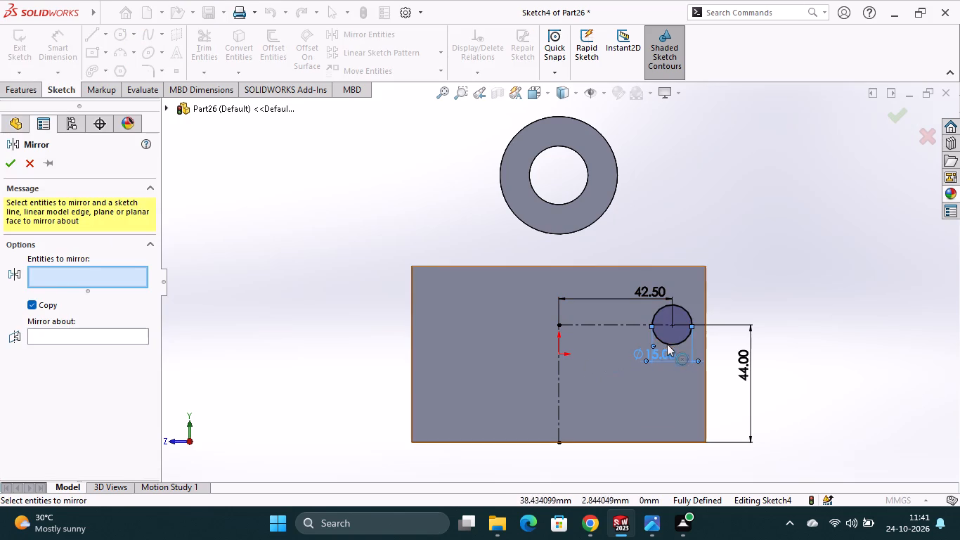
pyautogui.click(672, 339)
pyautogui.click(48, 335)
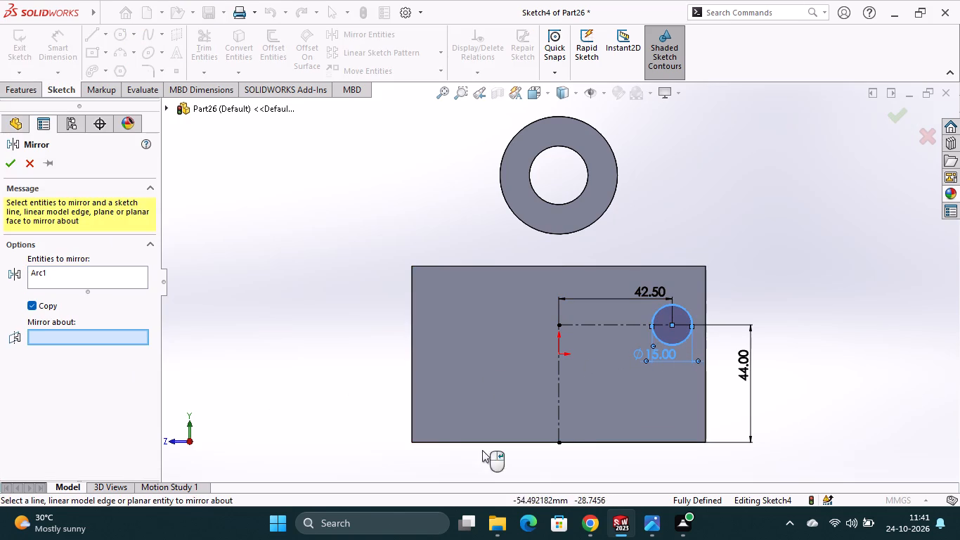
pyautogui.click(557, 409)
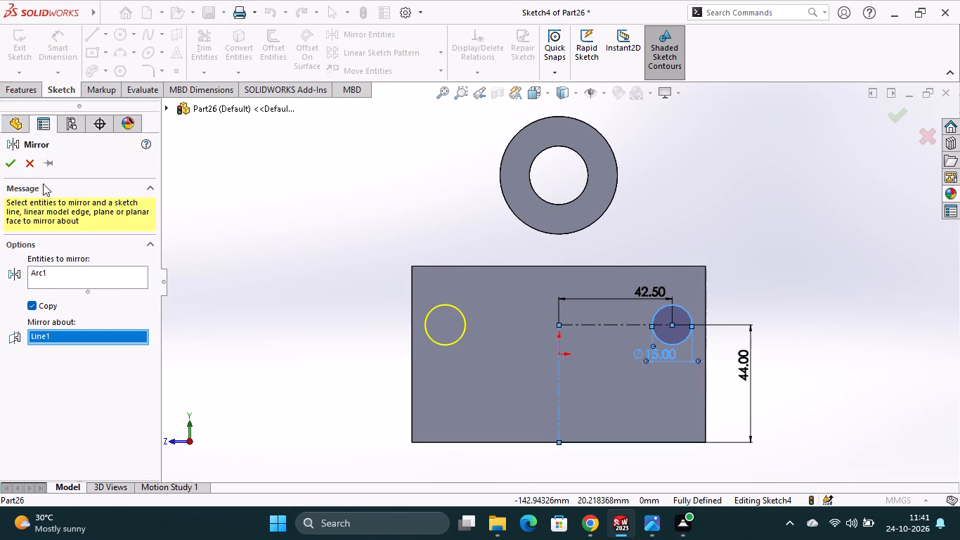
pyautogui.click(10, 162)
# Cut the two circles through the block with a Blind extruded cut of 20 mm.
pyautogui.click(37, 91)
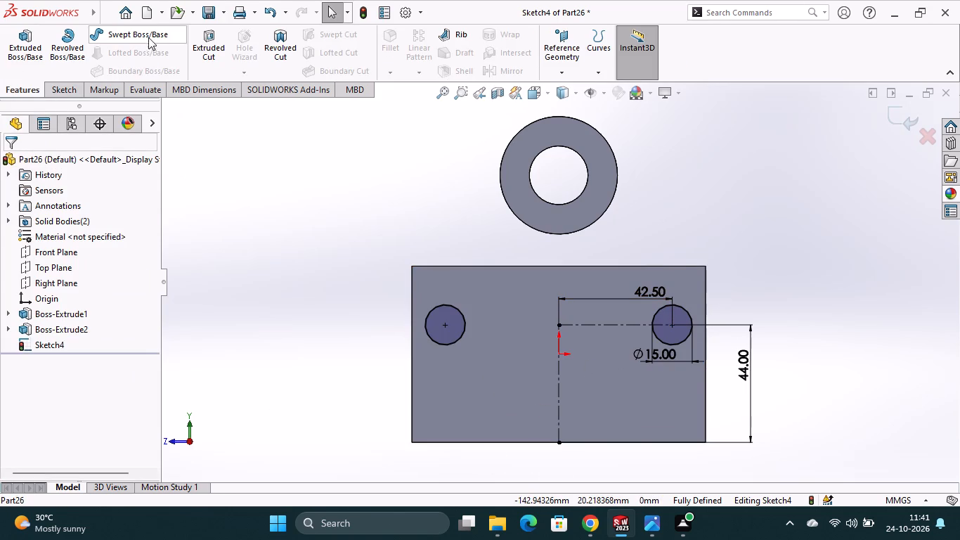
pyautogui.click(199, 65)
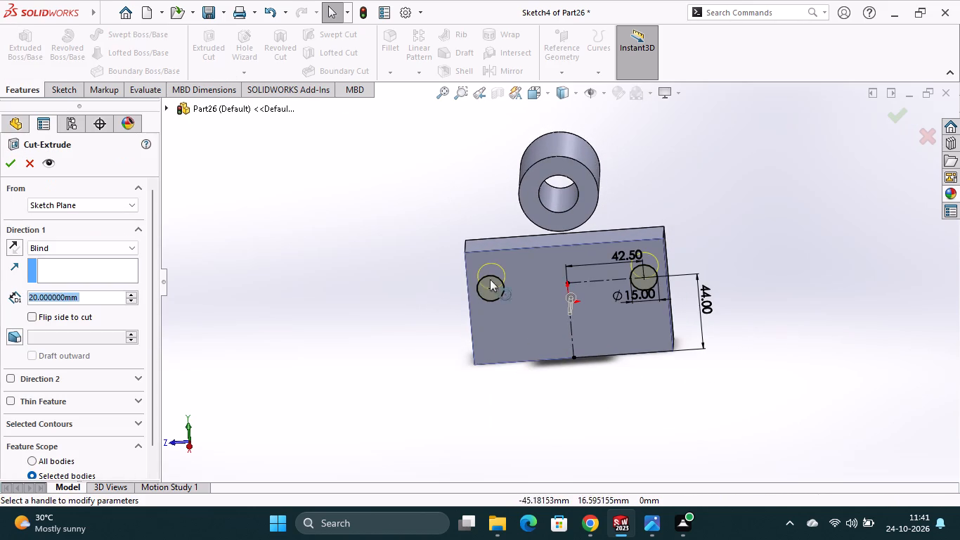
pyautogui.moveTo(592, 420); pyautogui.dragTo(652, 442, button='middle')
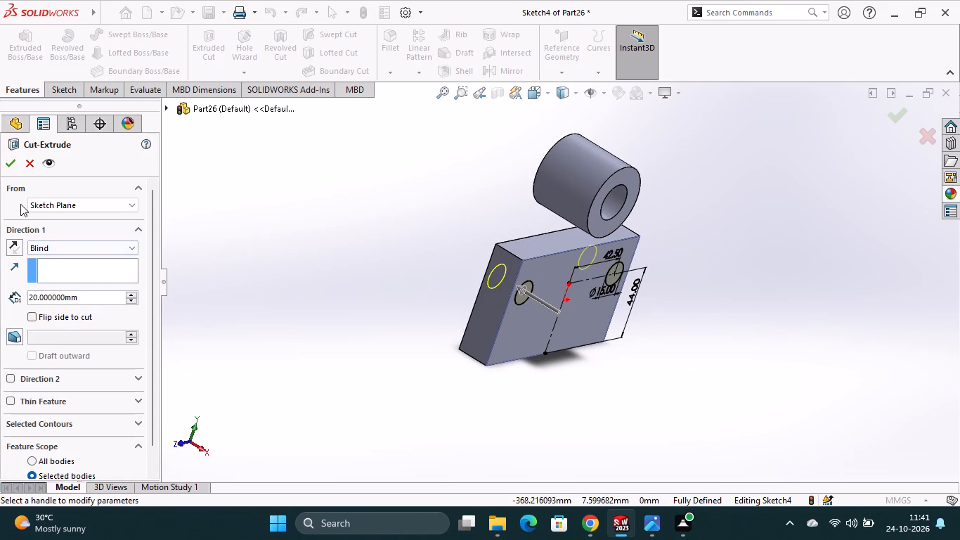
pyautogui.click(15, 164)
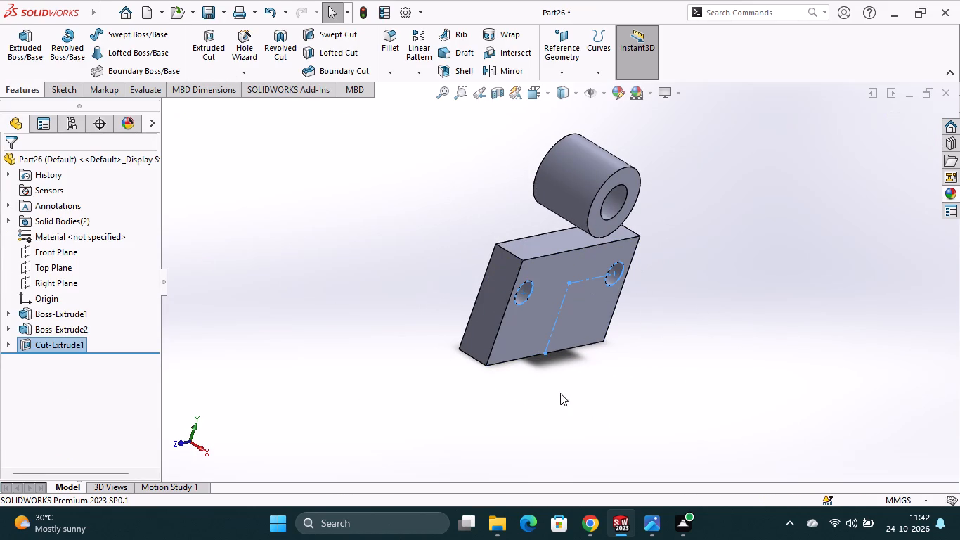
# On the same block face, sketch two concentric circles centred on the bottom edge's midpoint, about 70 mm and 47 mm in diameter.
pyautogui.click(578, 340)
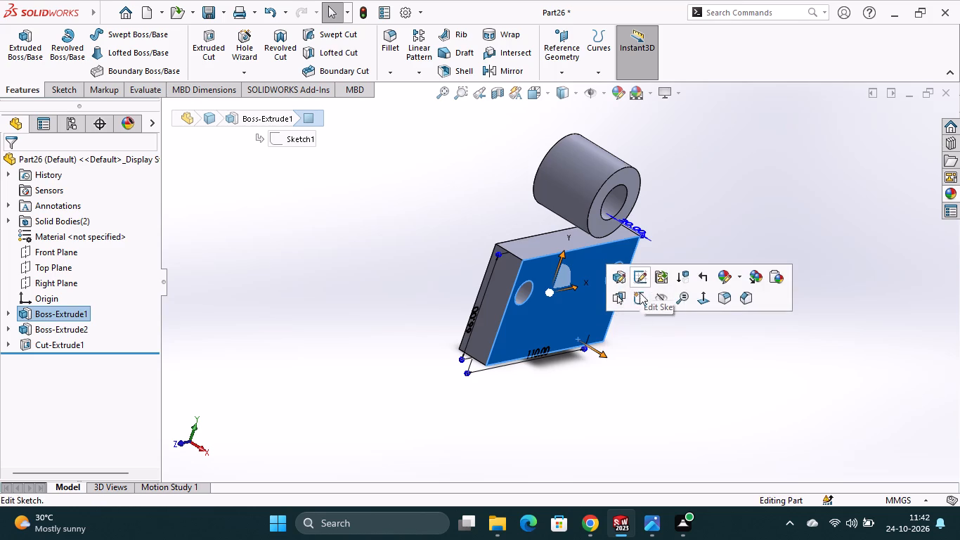
pyautogui.click(640, 297)
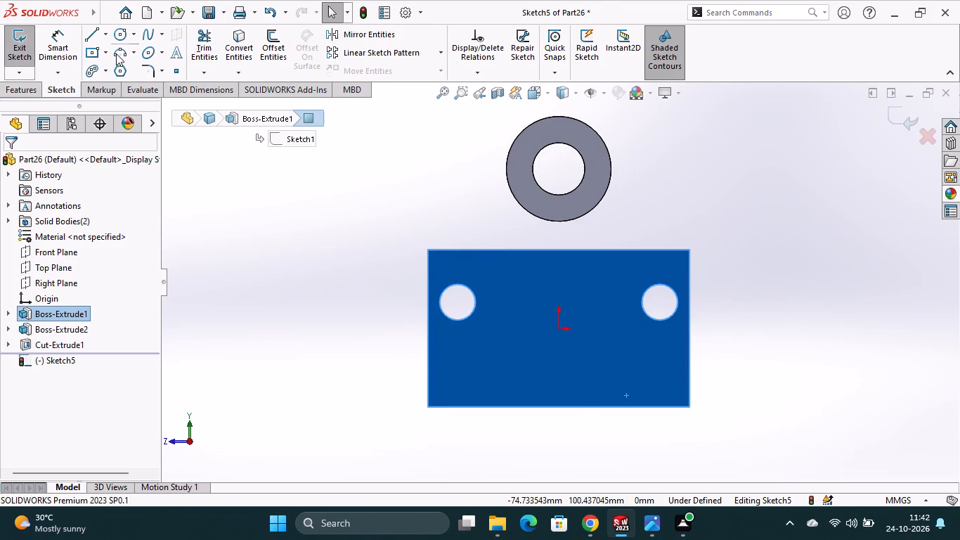
pyautogui.click(116, 55)
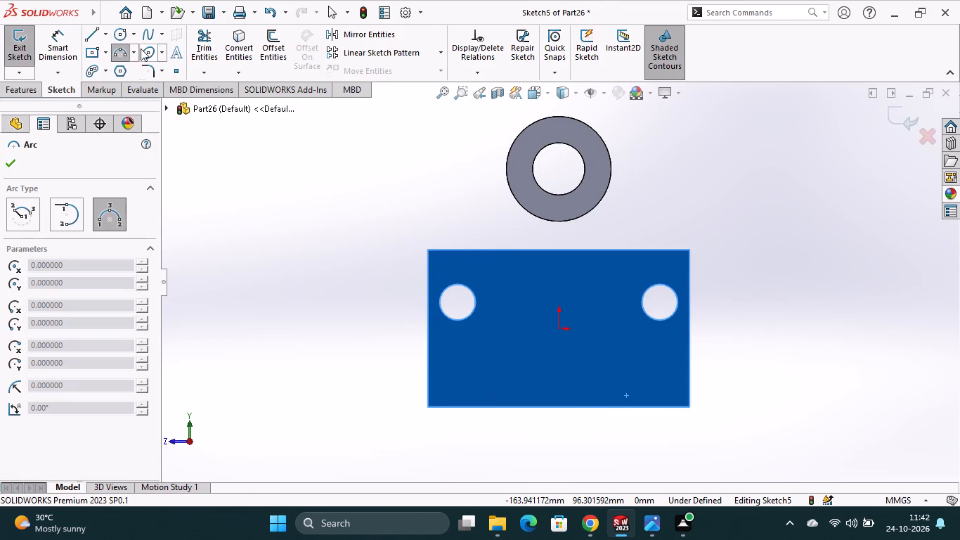
pyautogui.click(120, 34)
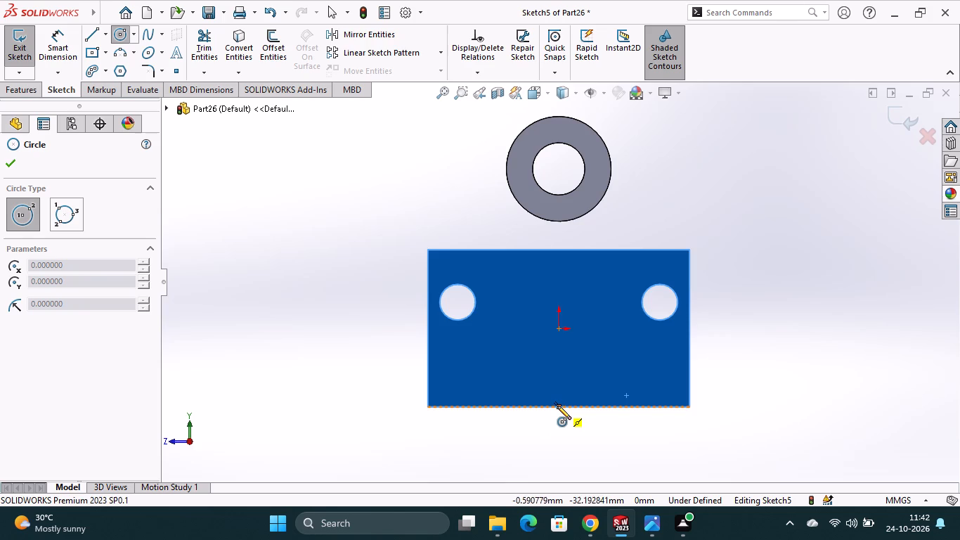
pyautogui.click(557, 406)
pyautogui.click(621, 462)
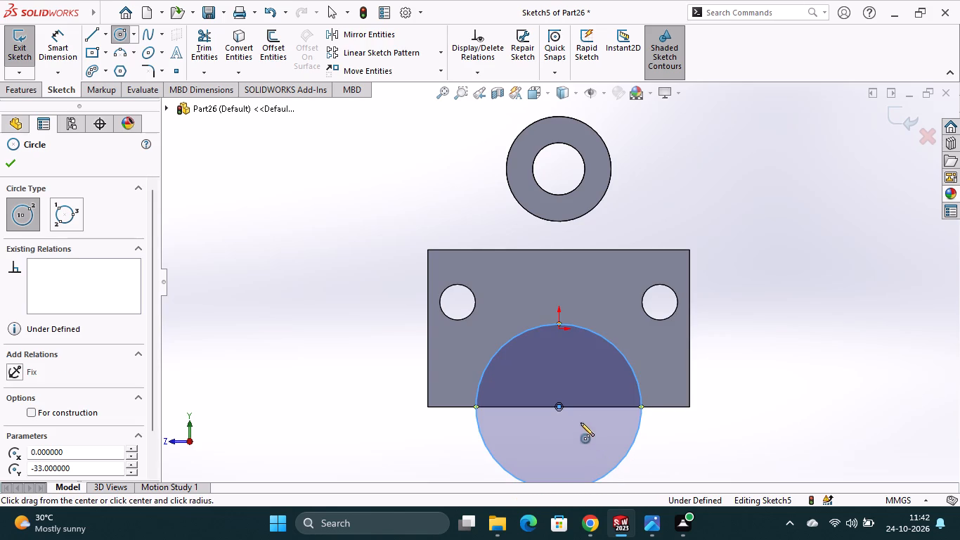
pyautogui.click(561, 405)
pyautogui.click(583, 457)
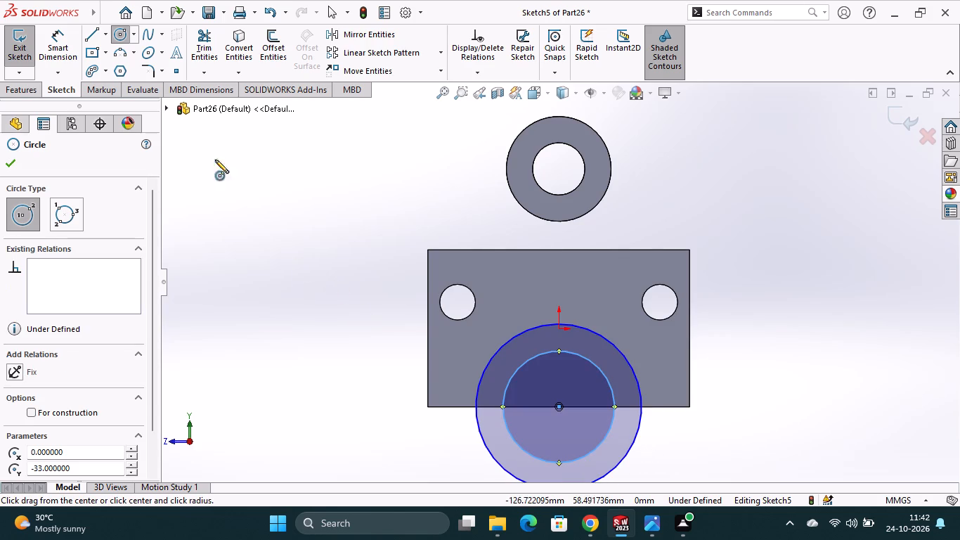
# Dimension the outer circle's diameter as 64 mm.
pyautogui.click(72, 46)
pyautogui.click(625, 355)
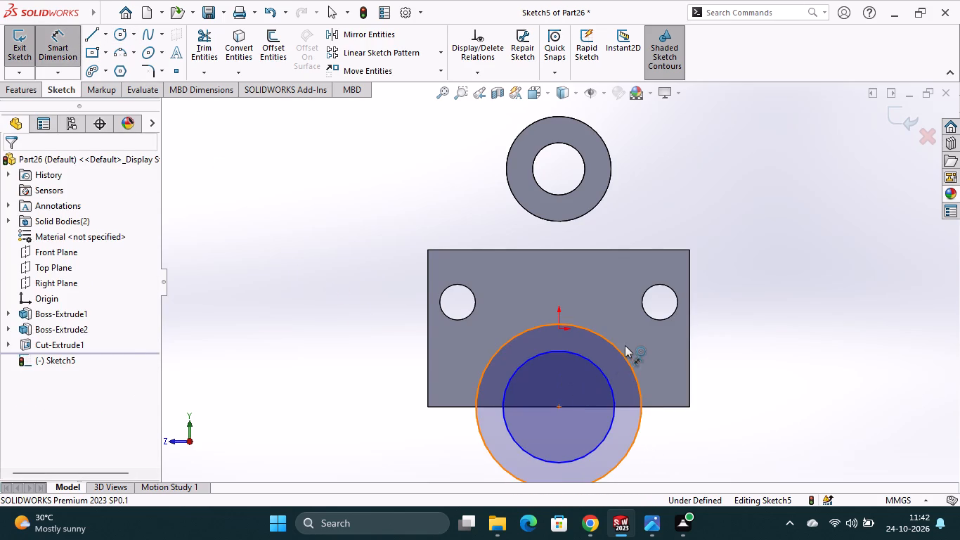
pyautogui.click(605, 307)
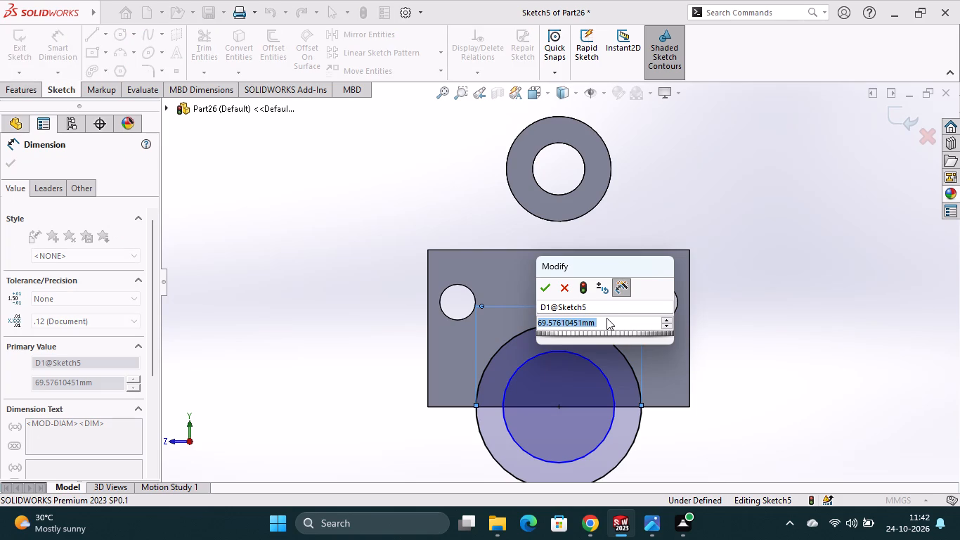
pyautogui.write('64')
pyautogui.press('Return')
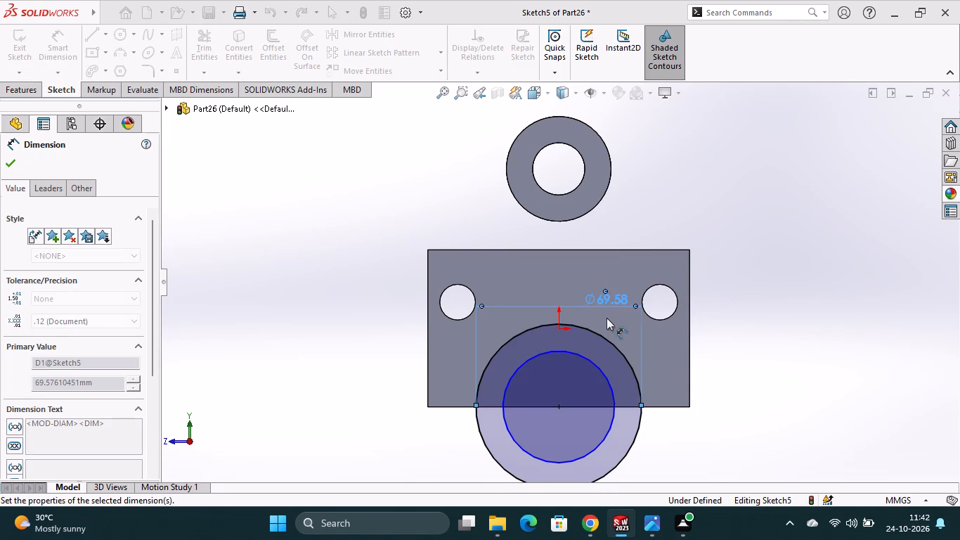
# Dimension the inner circle's diameter as 18+18 (36 mm).
pyautogui.click(595, 365)
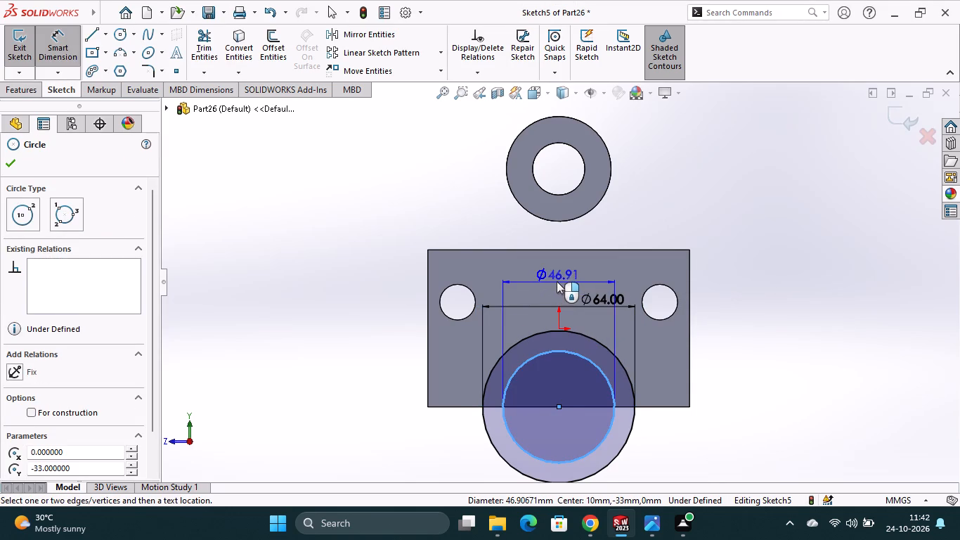
pyautogui.click(557, 281)
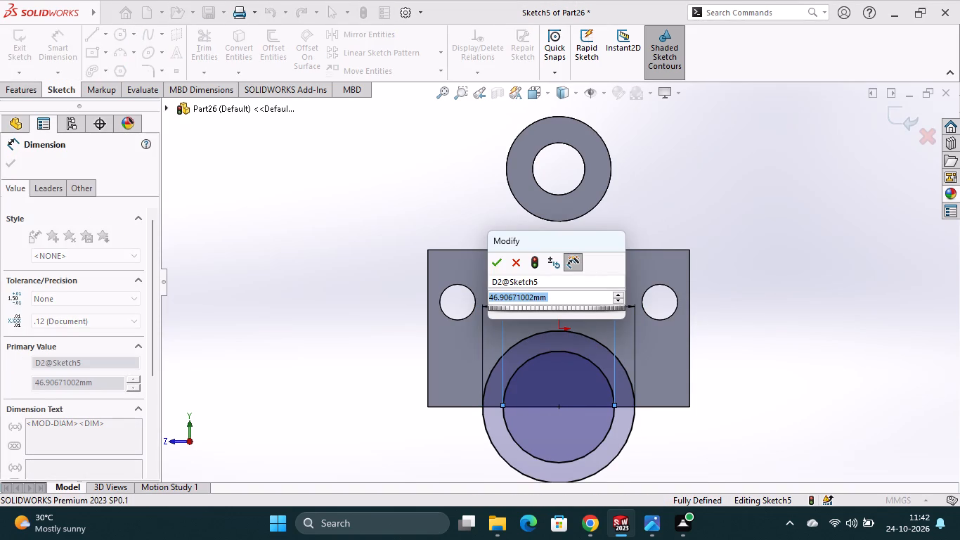
pyautogui.write('18')
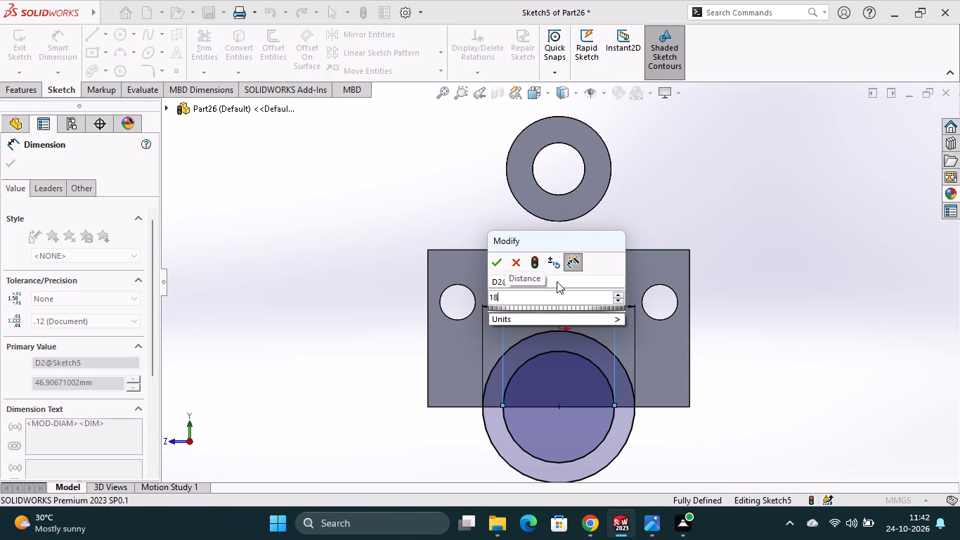
pyautogui.hotkey('shift', '+')
pyautogui.write('18')
pyautogui.press('Return')
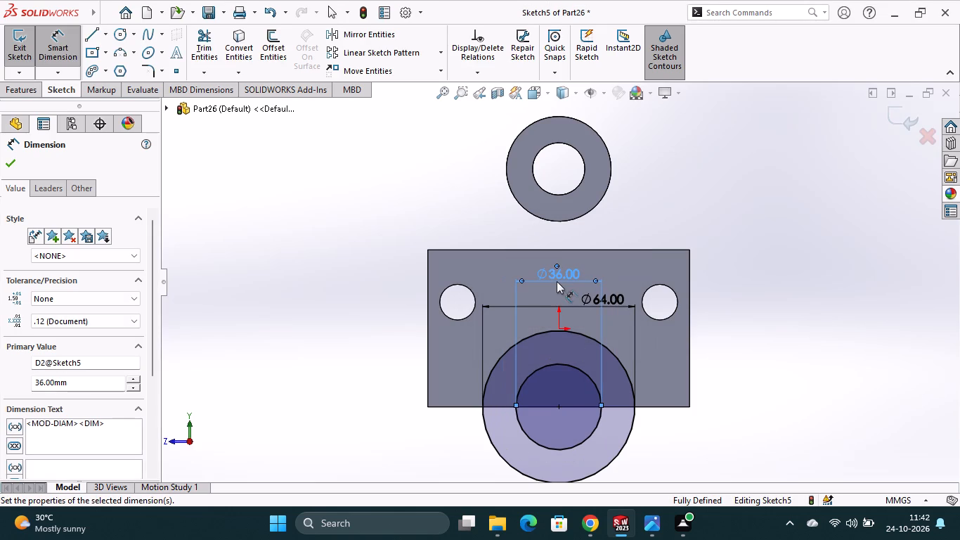
# Draw a horizontal line along the block's bottom edge, spanning the full diameter of the 64 mm circle.
pyautogui.click(86, 37)
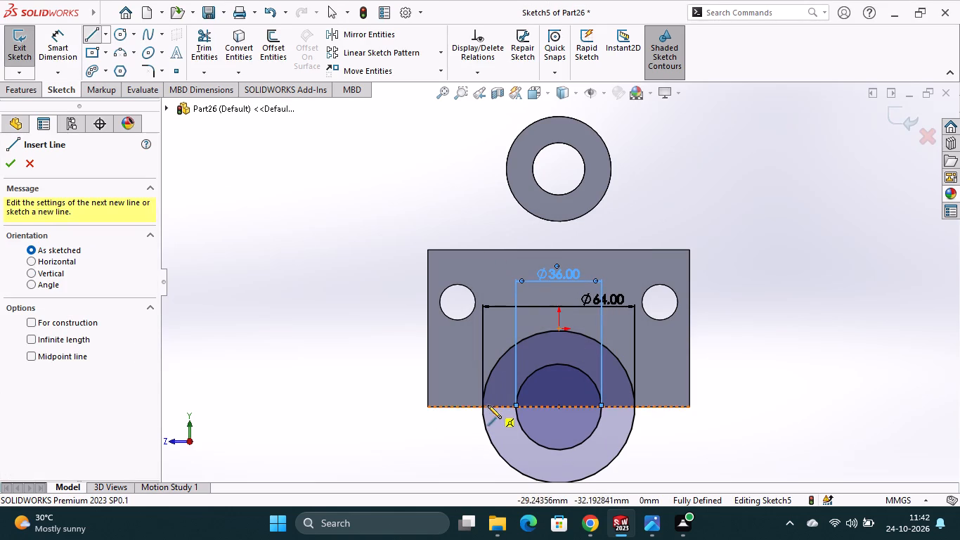
pyautogui.click(481, 406)
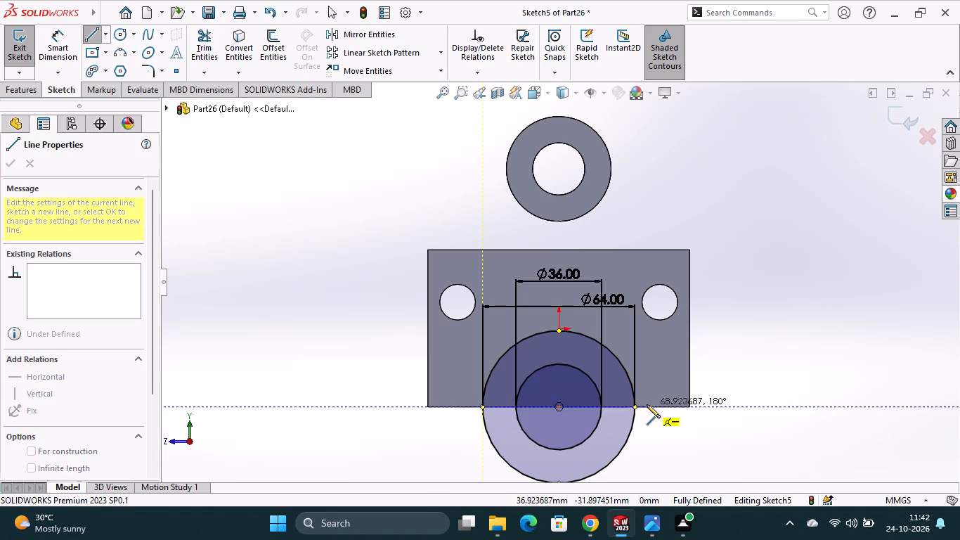
pyautogui.click(635, 406)
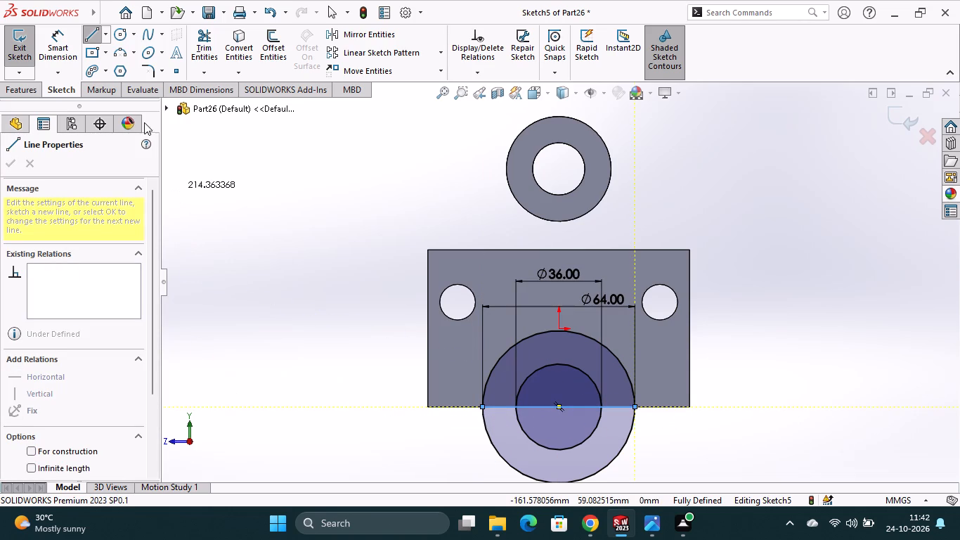
# Trim the lower halves of both circles and the line segment inside the inner circle, leaving a closed half-ring profile.
pyautogui.click(204, 40)
pyautogui.click(608, 463)
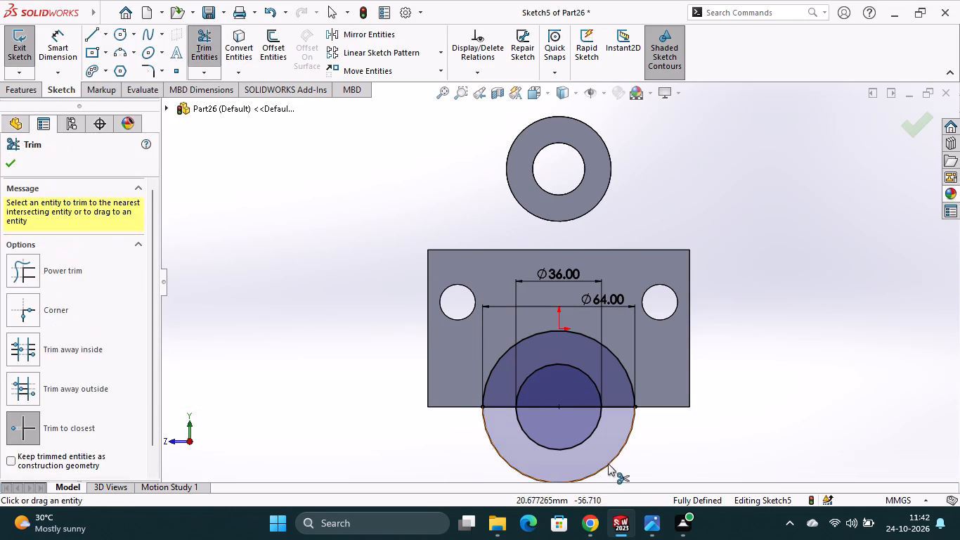
pyautogui.click(581, 444)
pyautogui.click(542, 408)
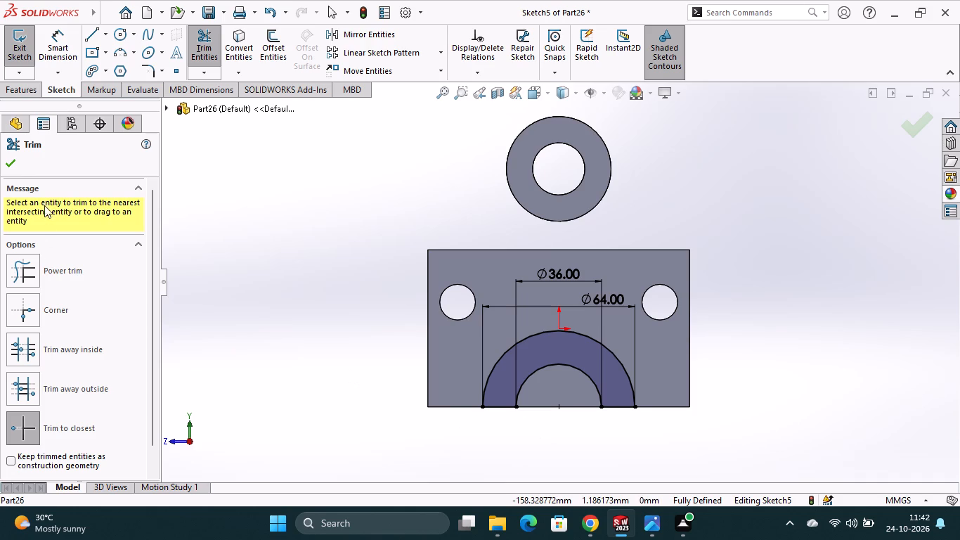
pyautogui.click(12, 167)
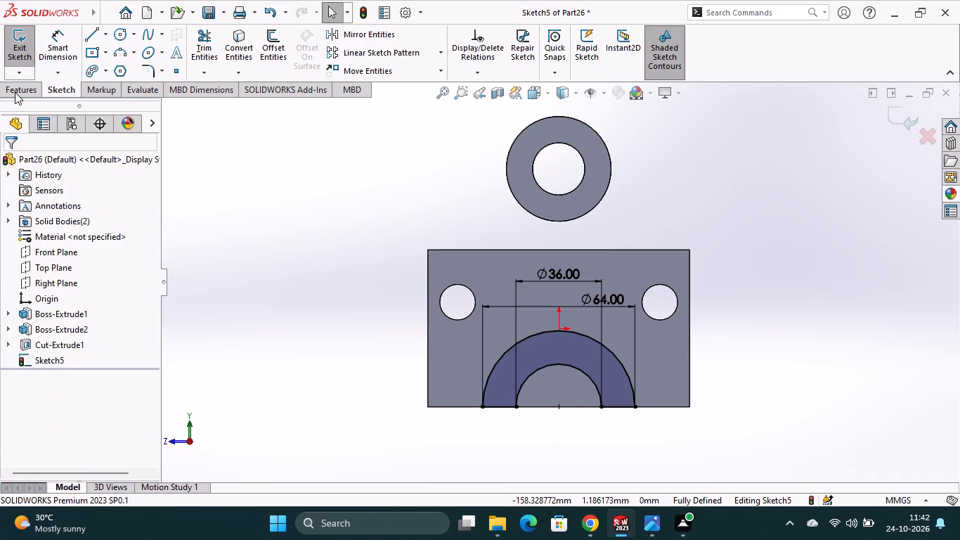
# Extrude the half-ring profile as a Blind boss 64 mm outward from the block face, merged with the block.
pyautogui.click(15, 92)
pyautogui.click(34, 52)
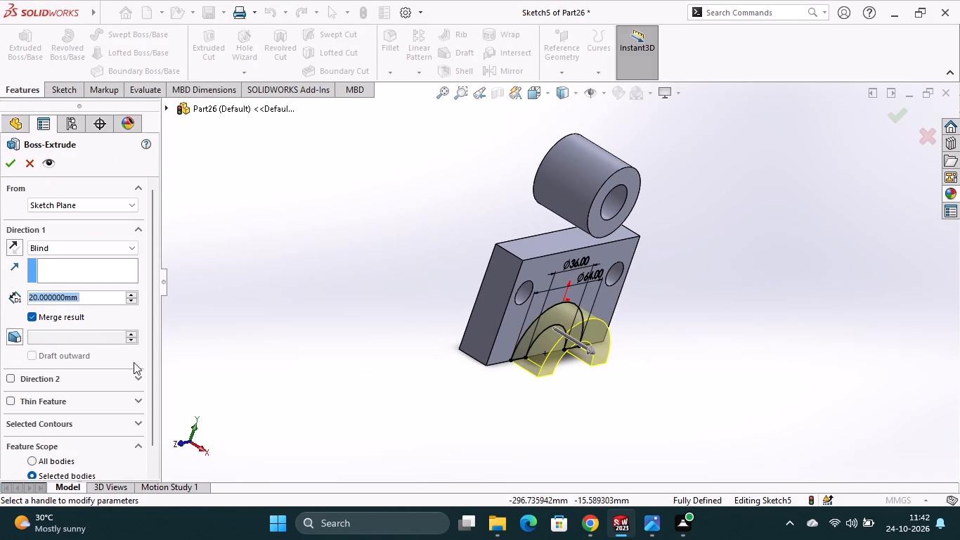
pyautogui.write('64')
pyautogui.press('Return')
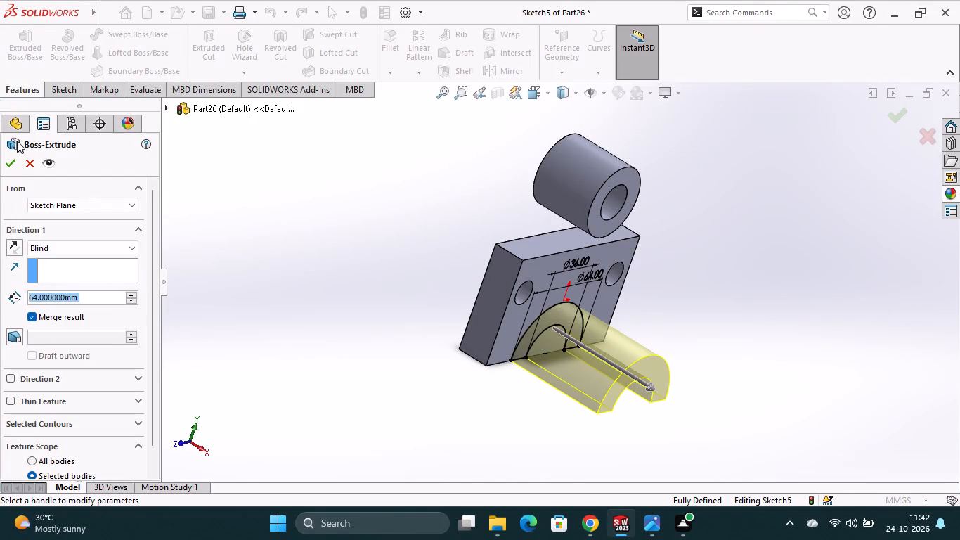
pyautogui.click(13, 162)
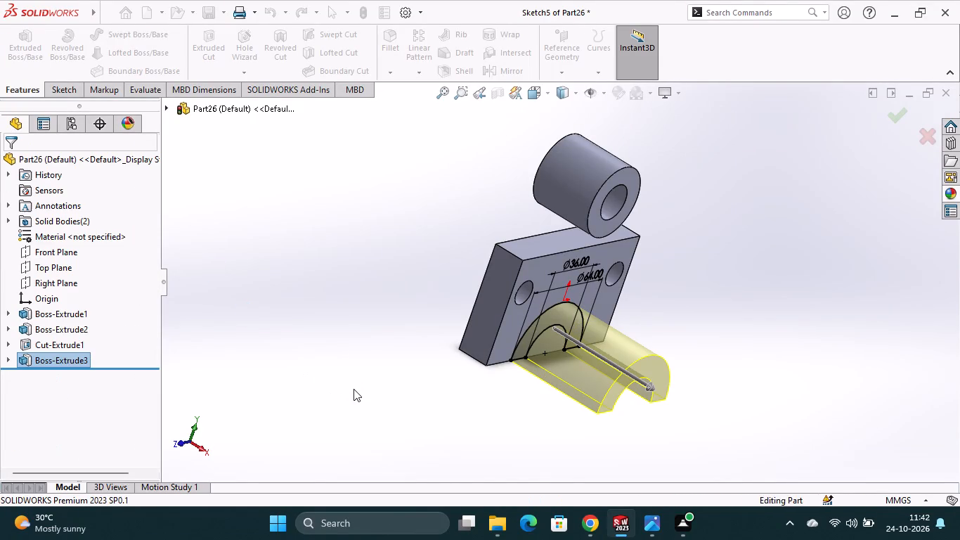
pyautogui.click(358, 389)
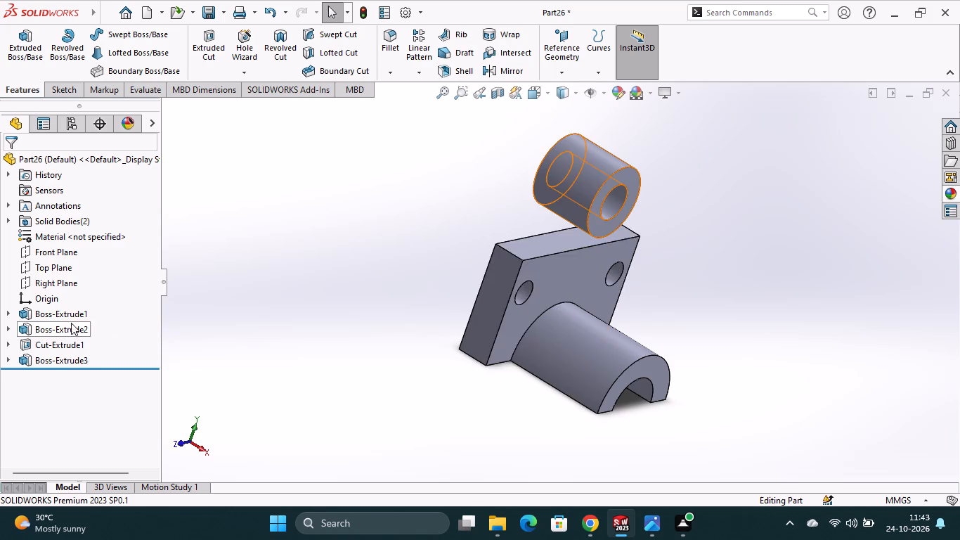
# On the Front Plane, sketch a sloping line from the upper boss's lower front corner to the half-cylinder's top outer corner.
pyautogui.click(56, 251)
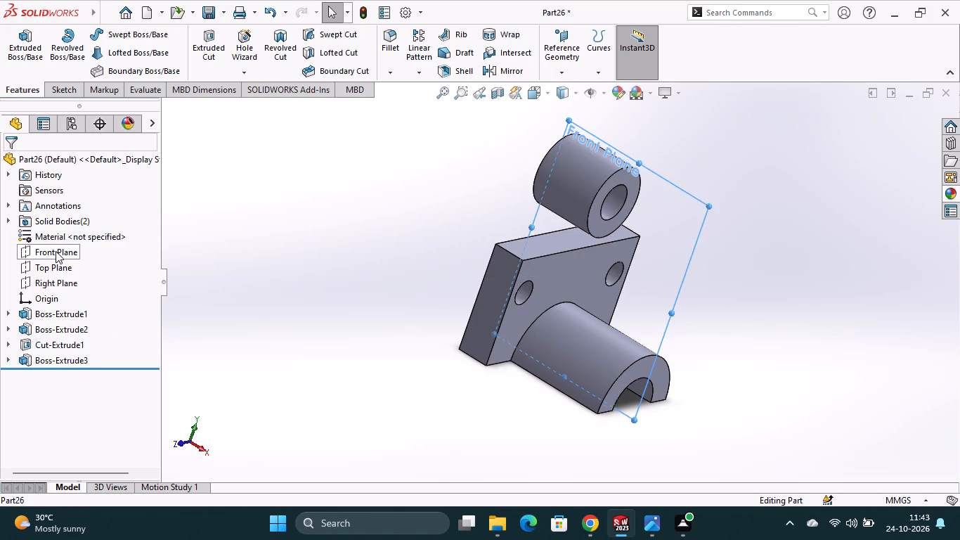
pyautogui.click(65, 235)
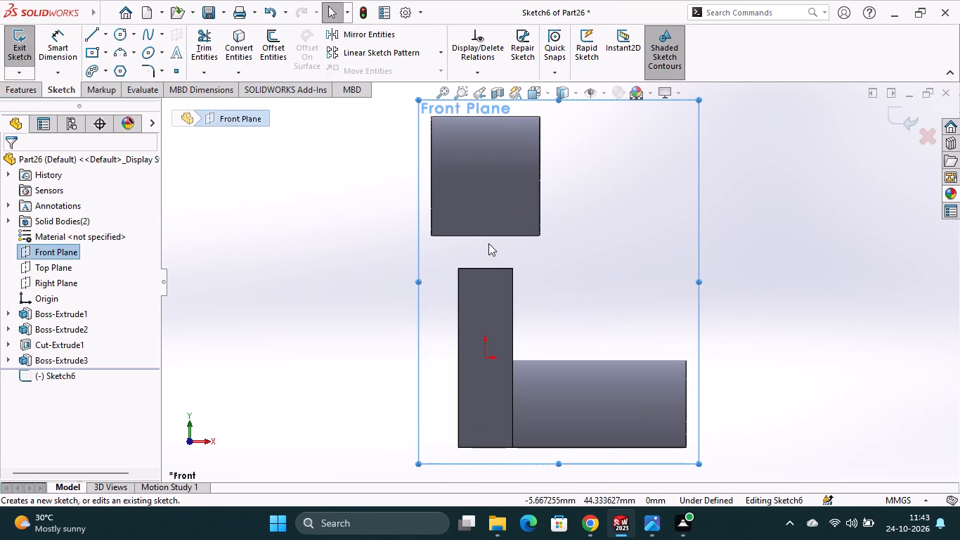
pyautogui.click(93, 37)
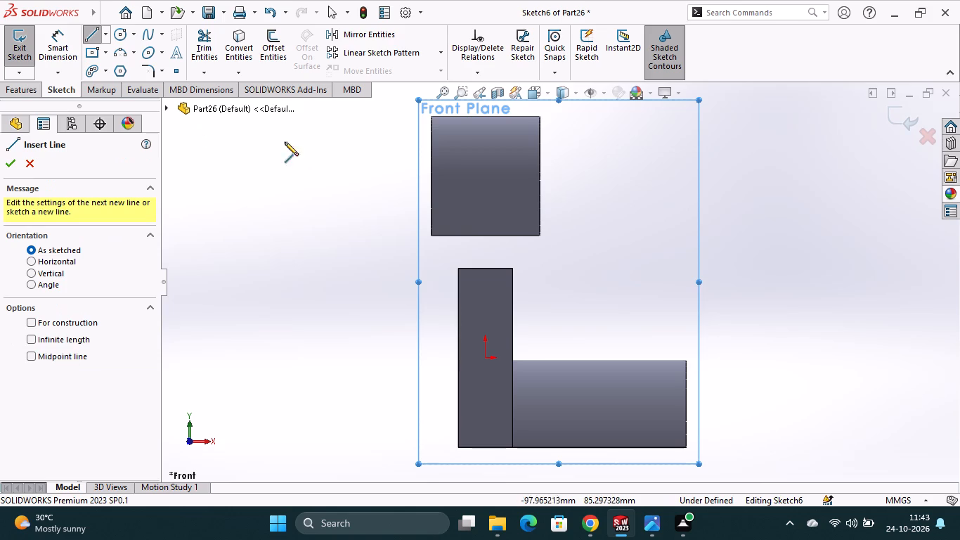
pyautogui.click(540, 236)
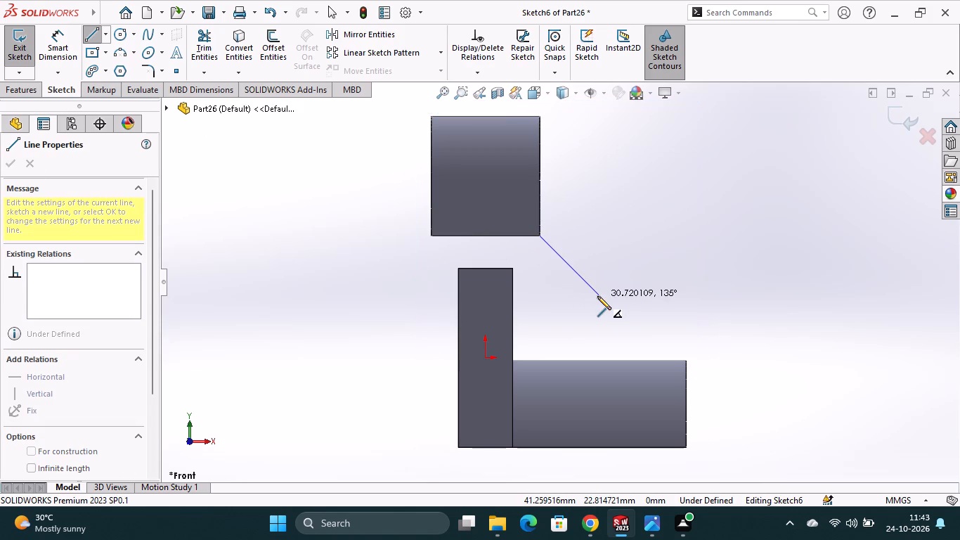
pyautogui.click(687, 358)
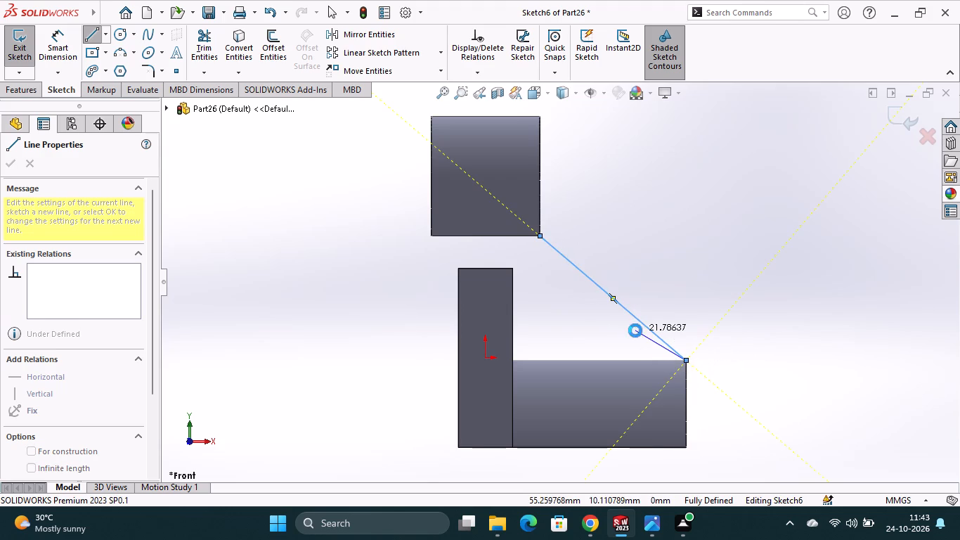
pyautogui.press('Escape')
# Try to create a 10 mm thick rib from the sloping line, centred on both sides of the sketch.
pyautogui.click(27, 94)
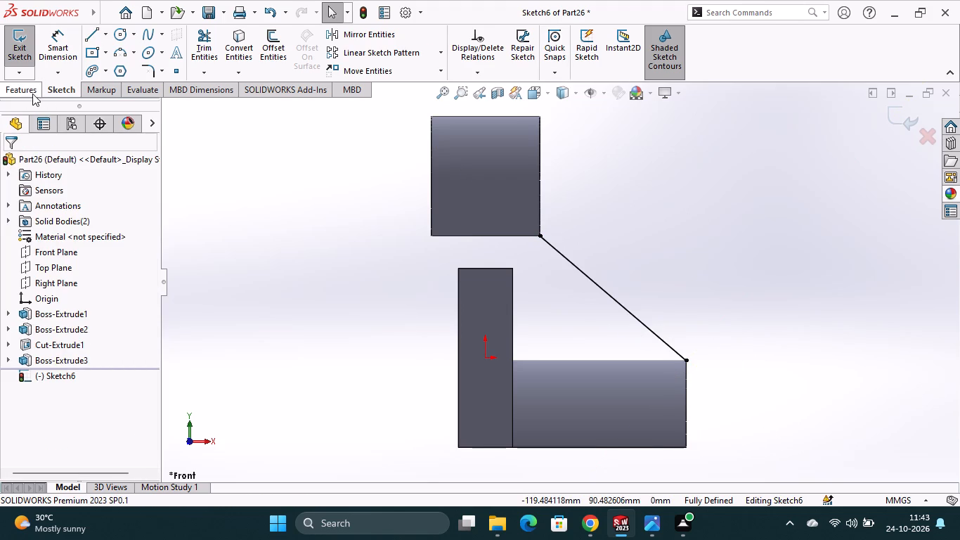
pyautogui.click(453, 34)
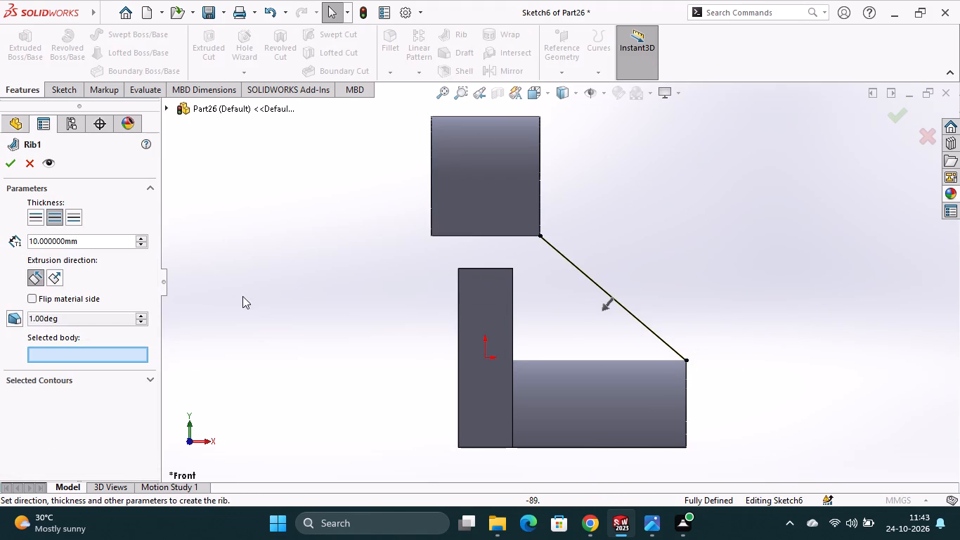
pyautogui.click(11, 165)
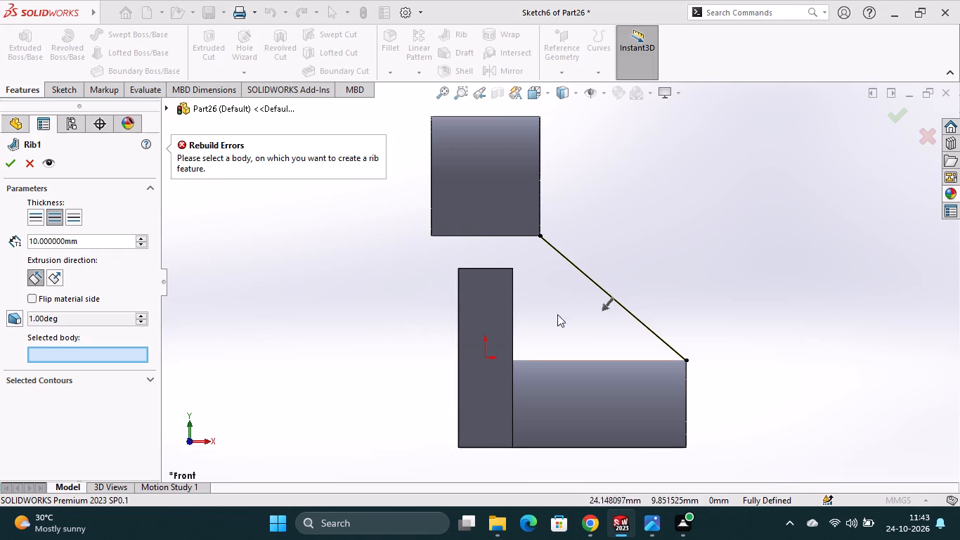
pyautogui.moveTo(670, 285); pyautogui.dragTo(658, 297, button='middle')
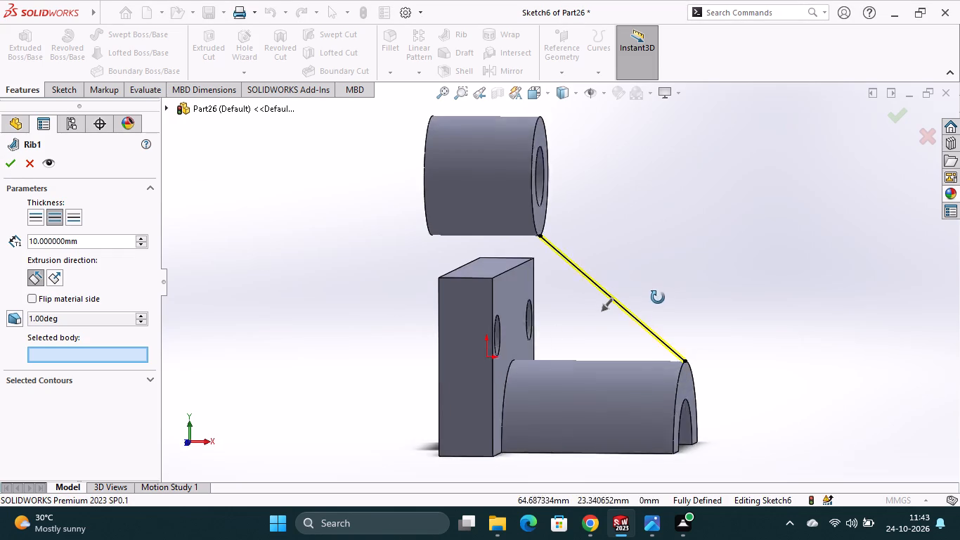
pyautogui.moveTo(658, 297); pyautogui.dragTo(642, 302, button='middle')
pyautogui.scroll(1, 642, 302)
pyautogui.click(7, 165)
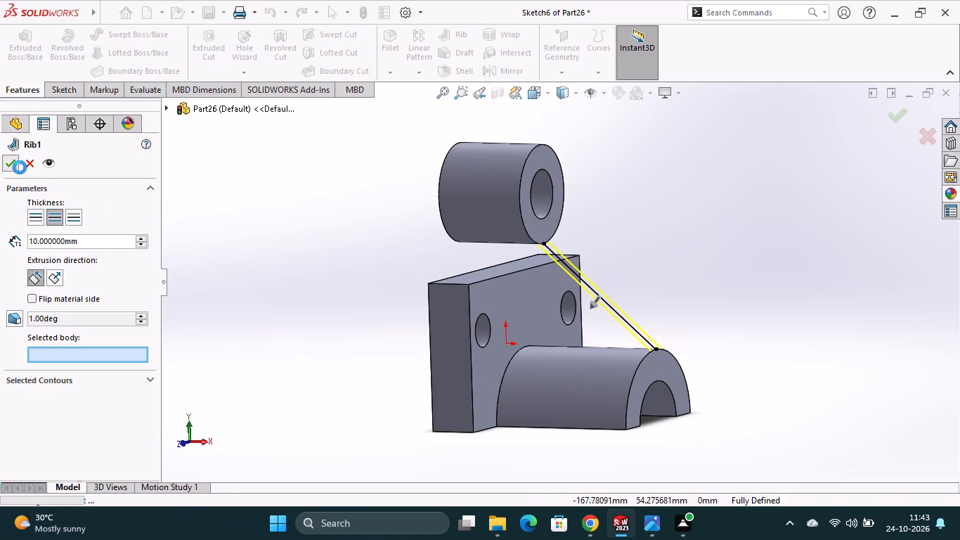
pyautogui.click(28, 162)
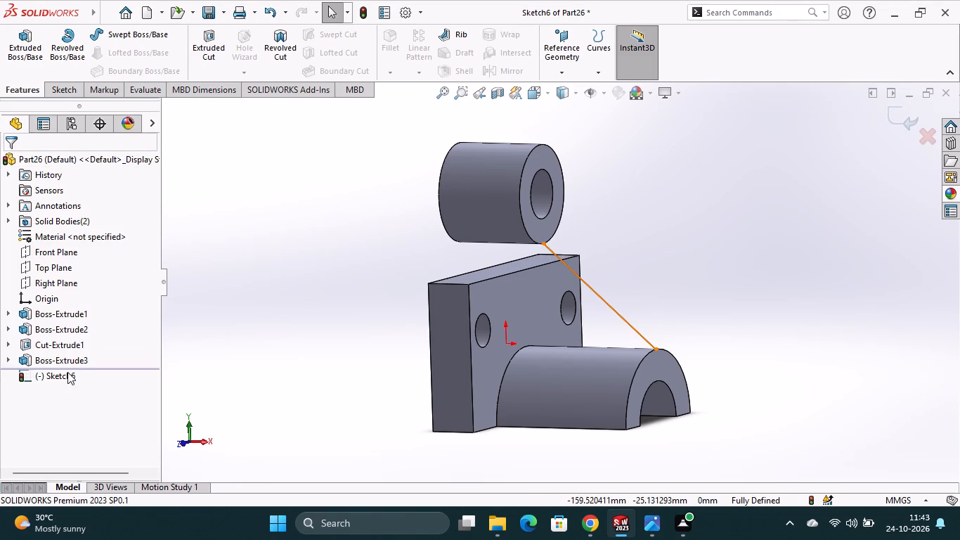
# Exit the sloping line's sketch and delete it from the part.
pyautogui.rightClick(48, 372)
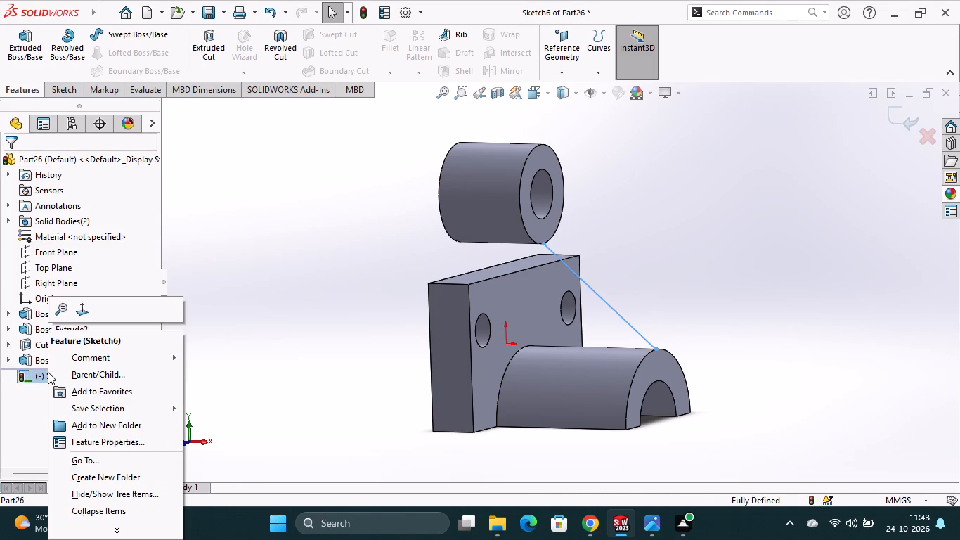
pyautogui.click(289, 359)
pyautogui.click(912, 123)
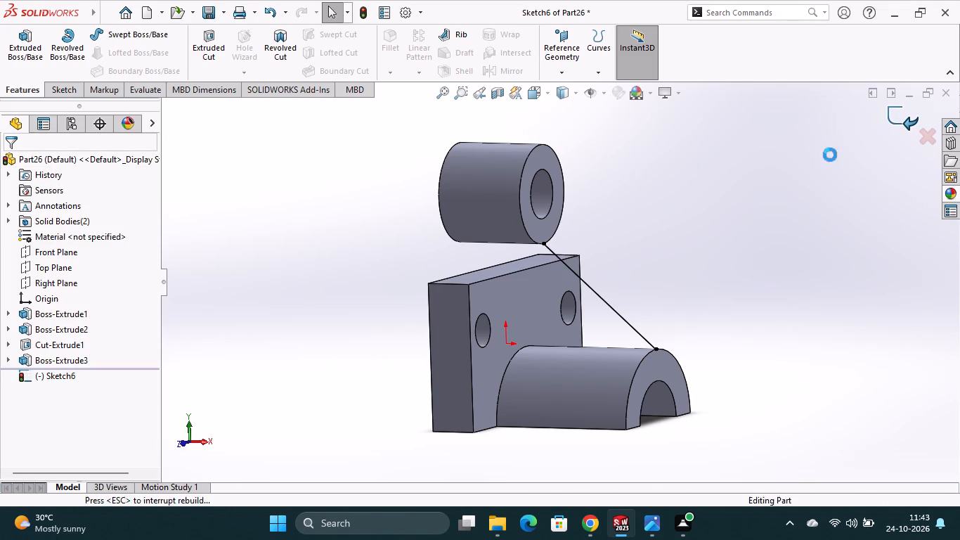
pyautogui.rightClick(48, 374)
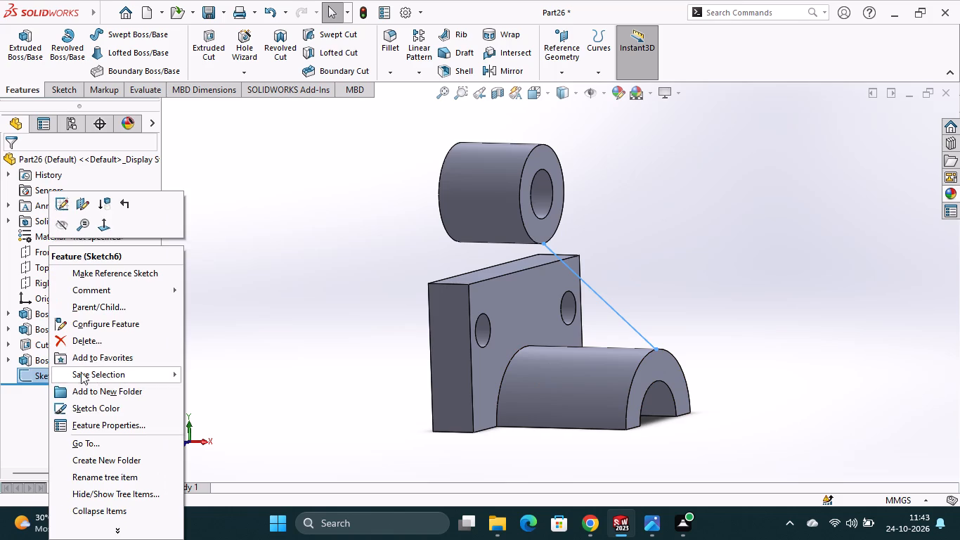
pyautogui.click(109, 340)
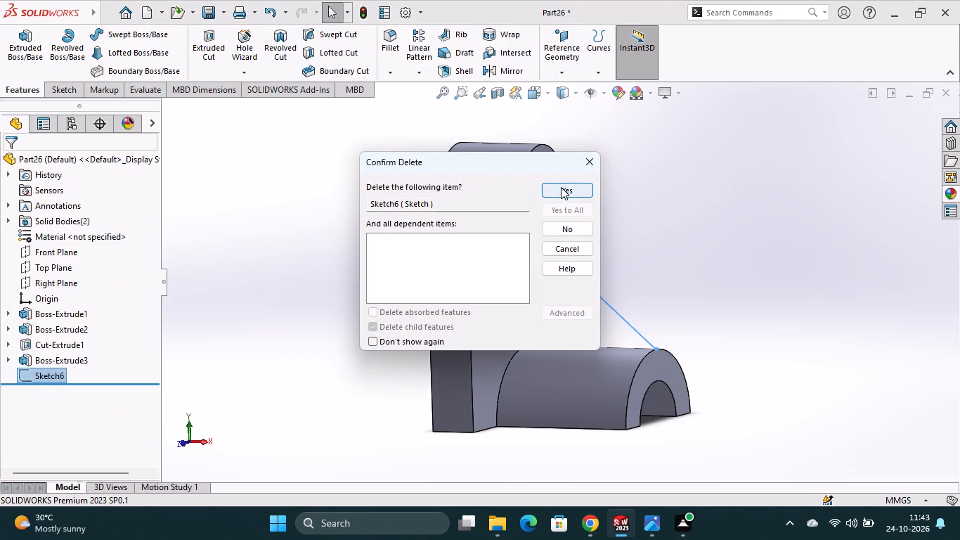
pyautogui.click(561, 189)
# On the bracket's bottom face, start a sketch and draw a vertical centreline from the midpoint of the half-cylinder's upper long edge past its opposite edge.
pyautogui.moveTo(682, 297); pyautogui.dragTo(674, 293, button='middle')
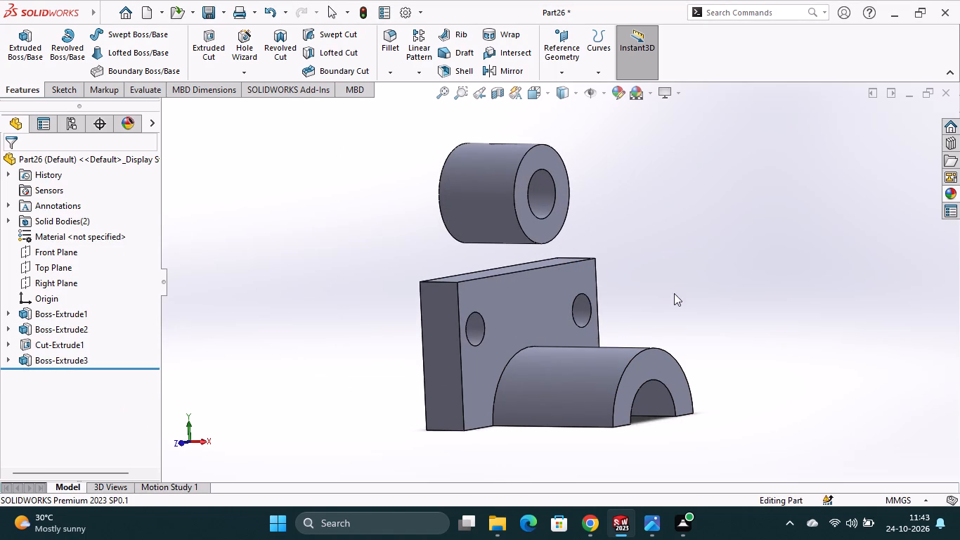
pyautogui.scroll(1, 700, 352)
pyautogui.moveTo(700, 359); pyautogui.dragTo(700, 360, button='middle')
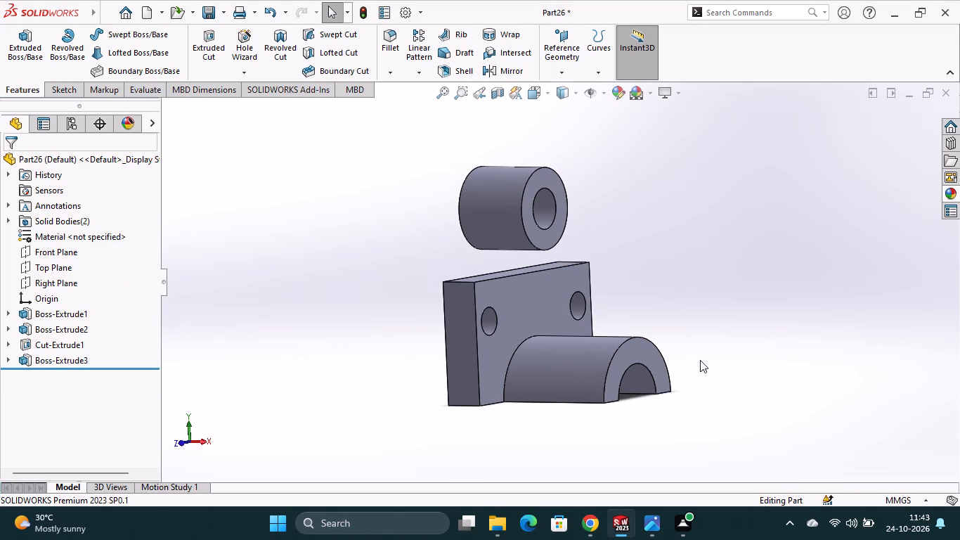
pyautogui.moveTo(700, 360); pyautogui.dragTo(739, 198, button='middle')
pyautogui.scroll(1, 739, 198)
pyautogui.click(637, 359)
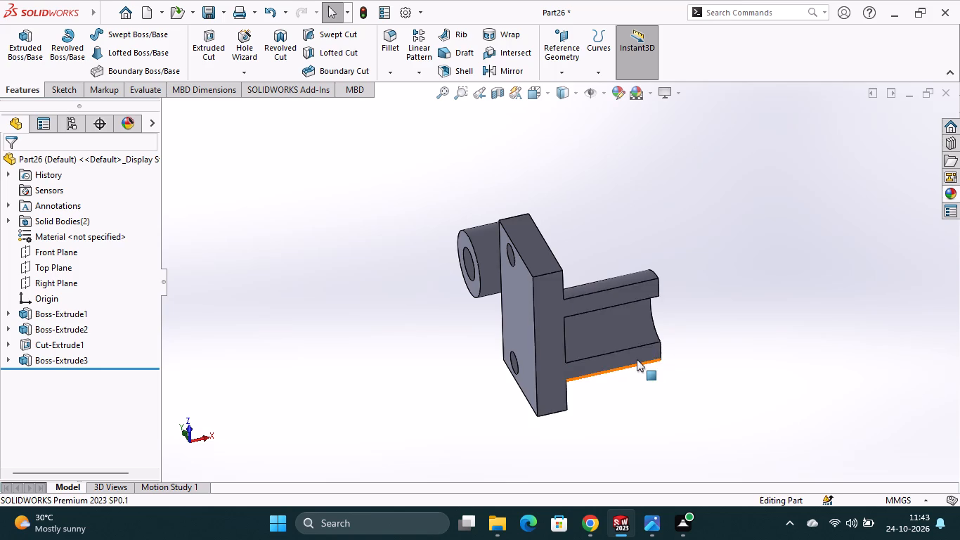
pyautogui.click(706, 321)
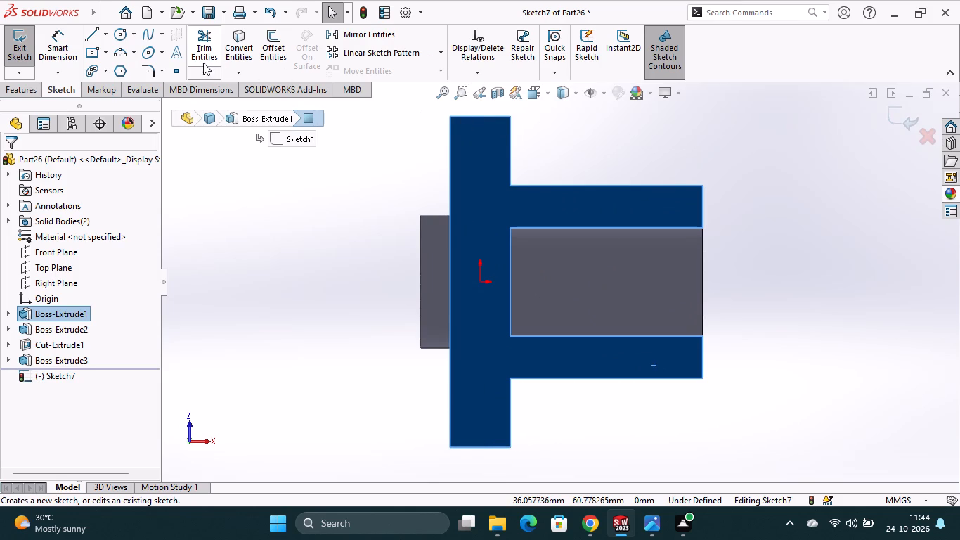
pyautogui.click(110, 33)
pyautogui.click(110, 66)
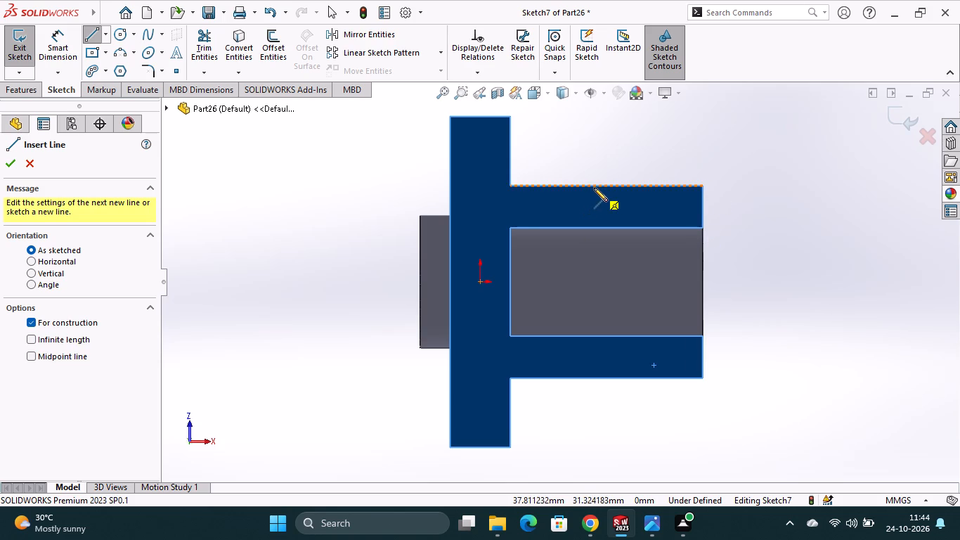
pyautogui.moveTo(606, 185); pyautogui.dragTo(605, 194)
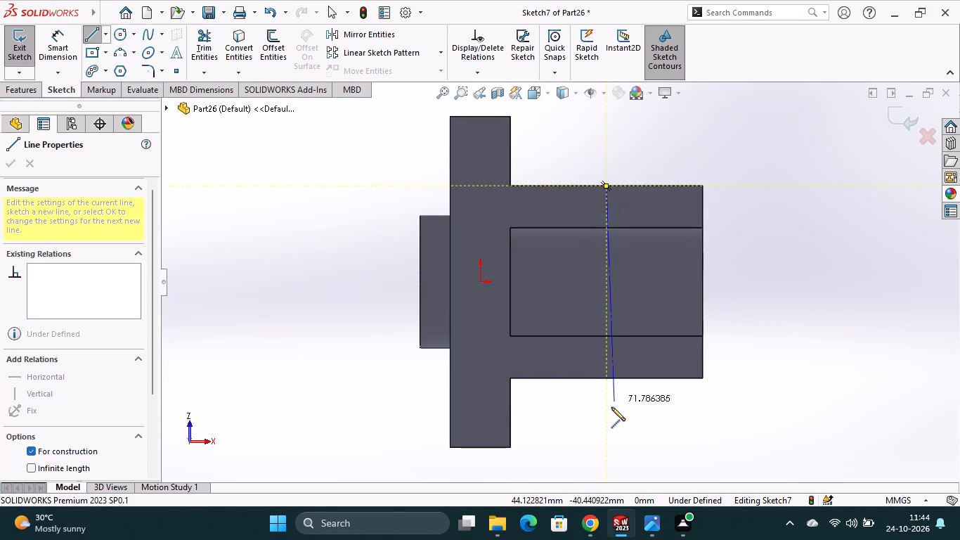
pyautogui.click(608, 418)
pyautogui.press('Escape')
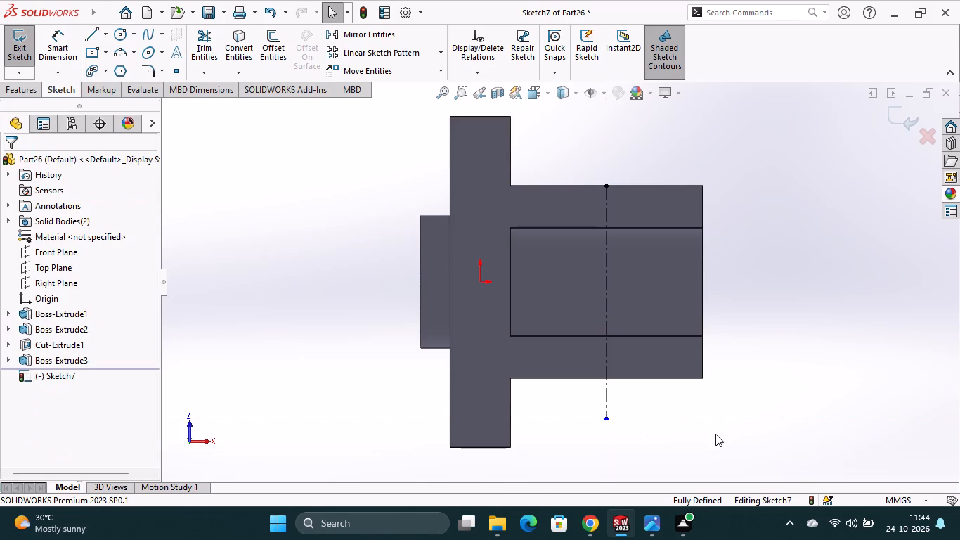
# Sketch a circle of about 26 mm radius centred on the centreline's upper end.
pyautogui.click(117, 33)
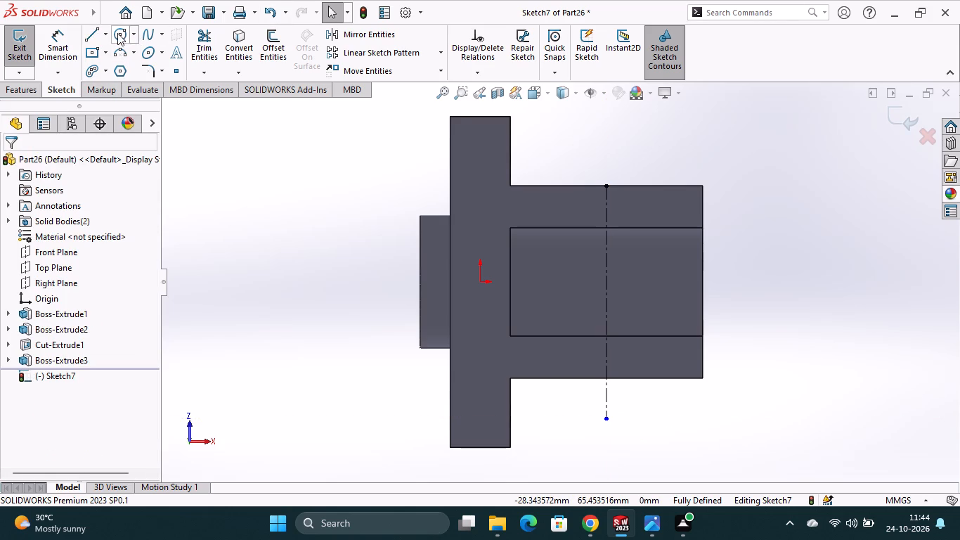
pyautogui.click(609, 188)
pyautogui.click(625, 263)
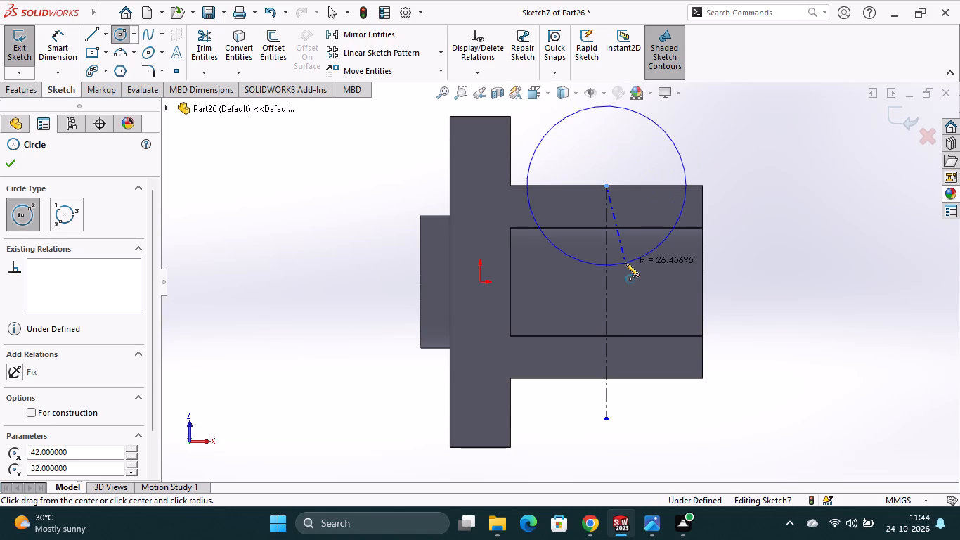
pyautogui.press('Escape')
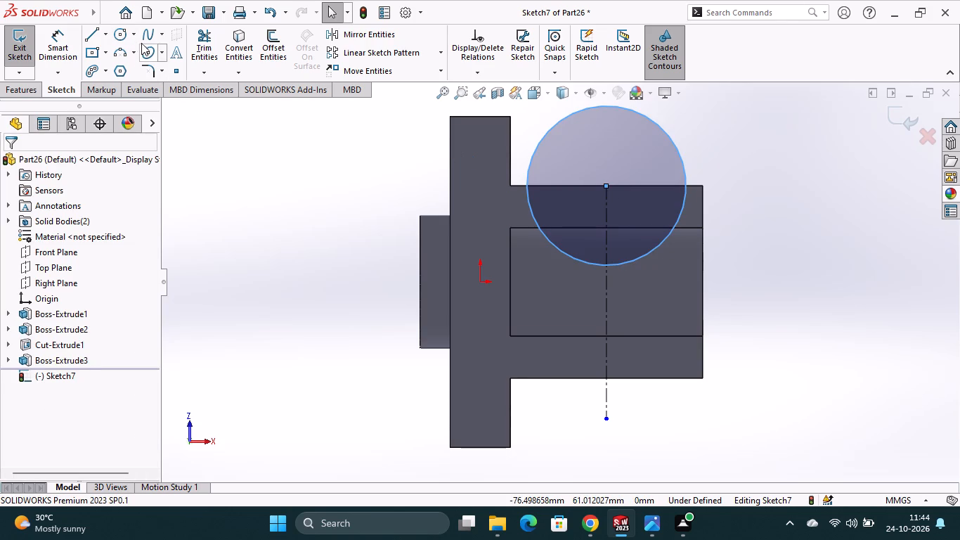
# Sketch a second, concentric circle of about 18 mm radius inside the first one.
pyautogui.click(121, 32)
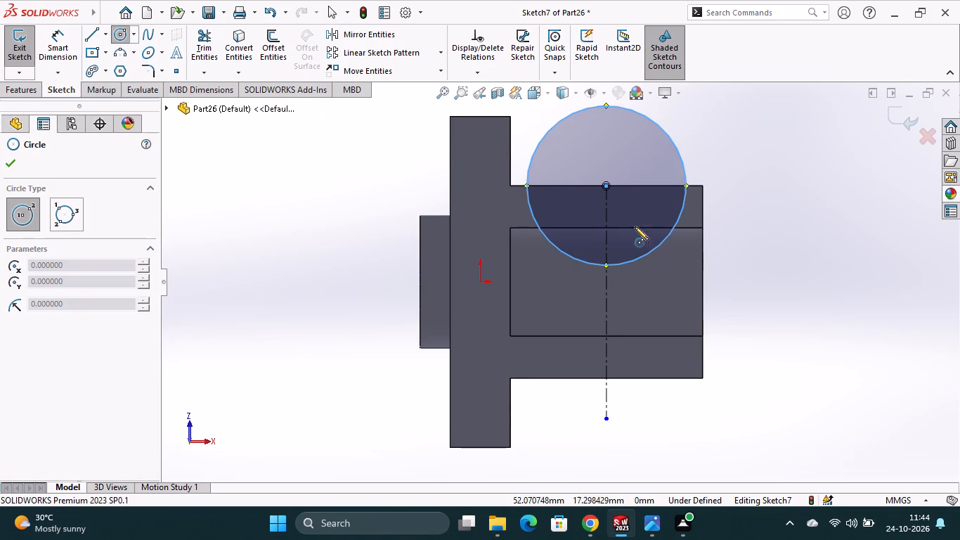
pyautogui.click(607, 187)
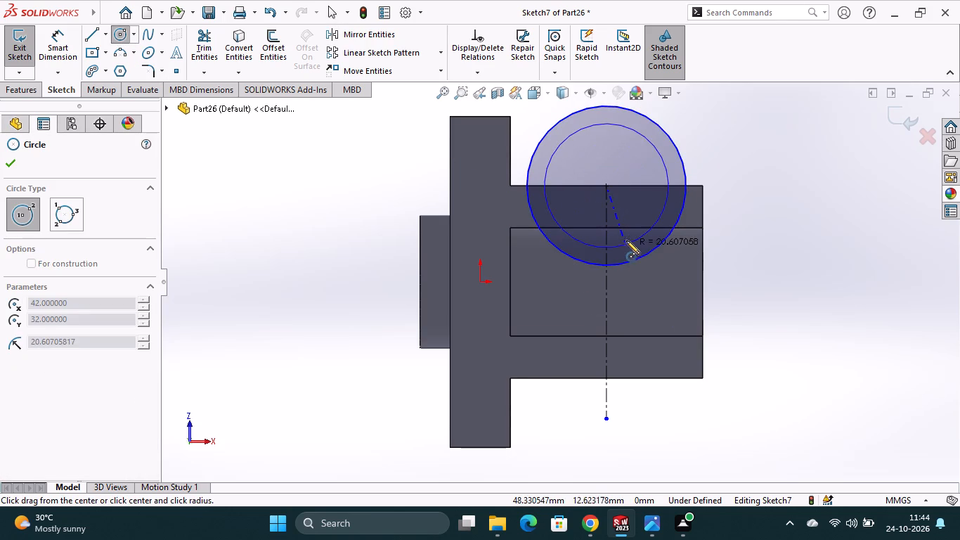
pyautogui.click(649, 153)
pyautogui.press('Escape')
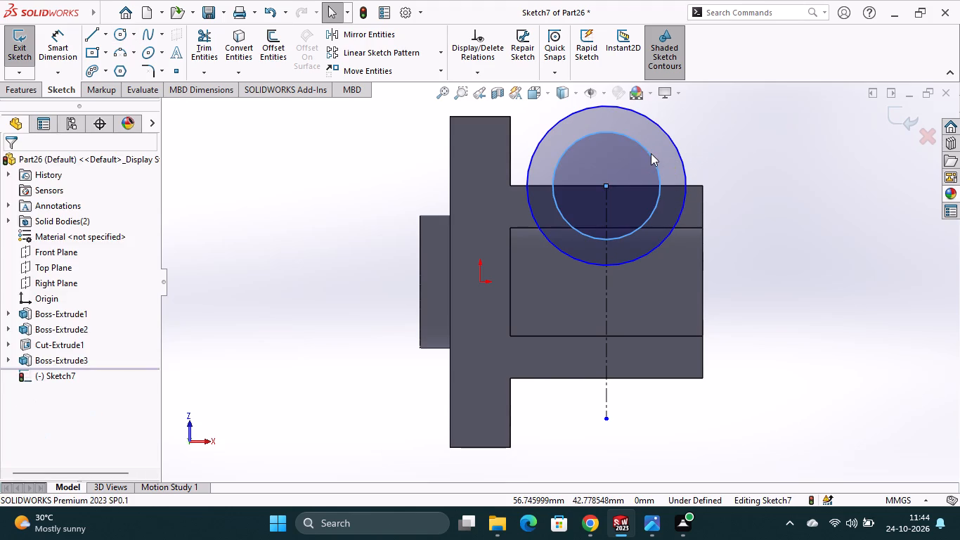
# Convert the half-cylinder's long outer edge through the circles' centre into a sketch line.
pyautogui.click(650, 153)
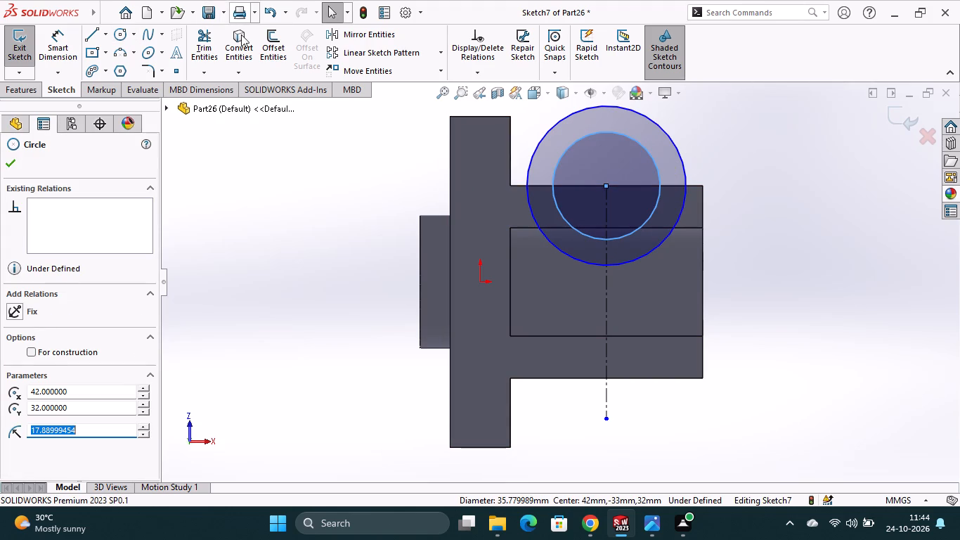
pyautogui.click(240, 35)
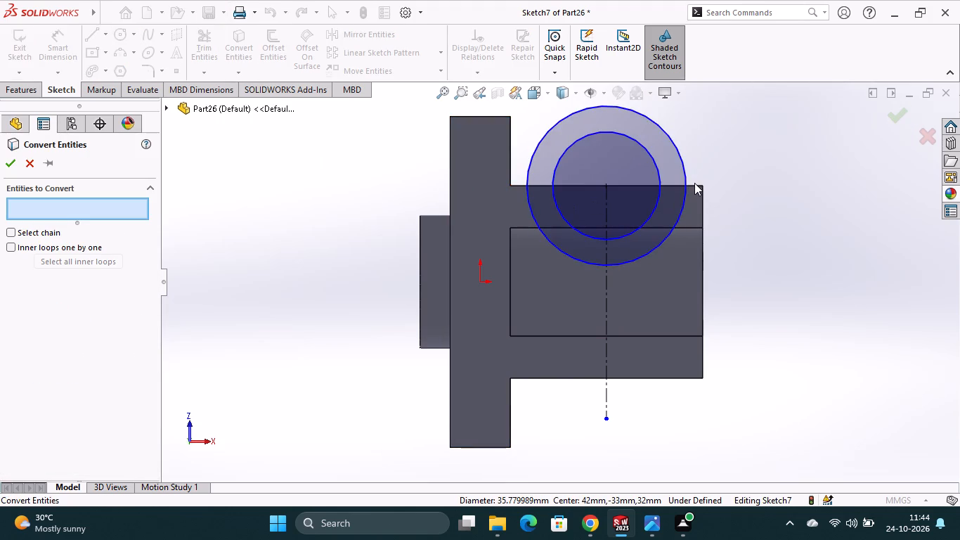
pyautogui.click(692, 186)
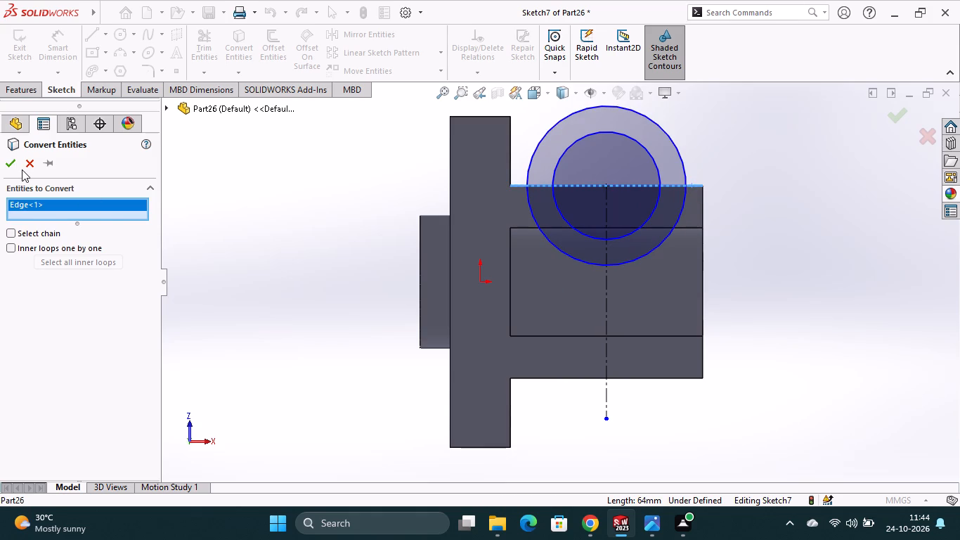
pyautogui.click(15, 168)
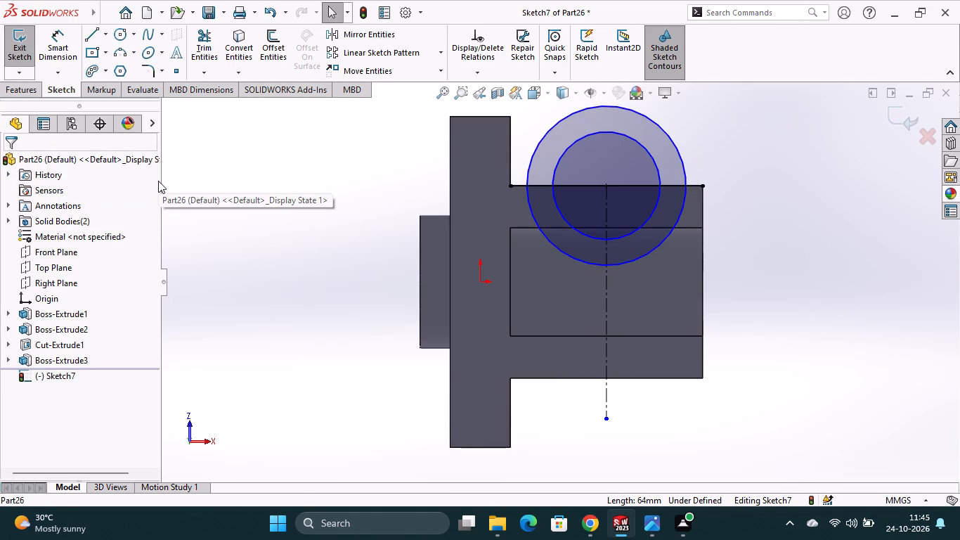
# Dimension the larger circle's diameter as 30 mm.
pyautogui.click(76, 47)
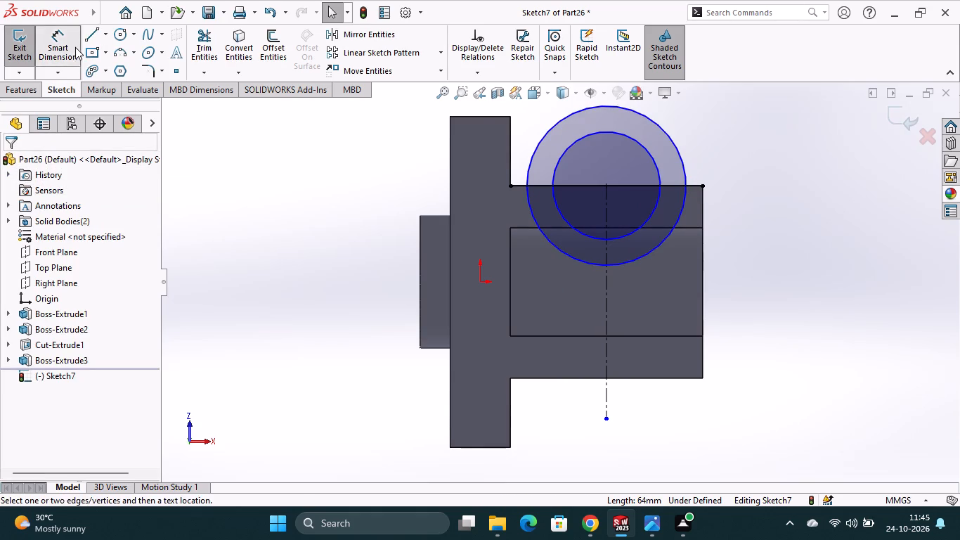
pyautogui.click(665, 130)
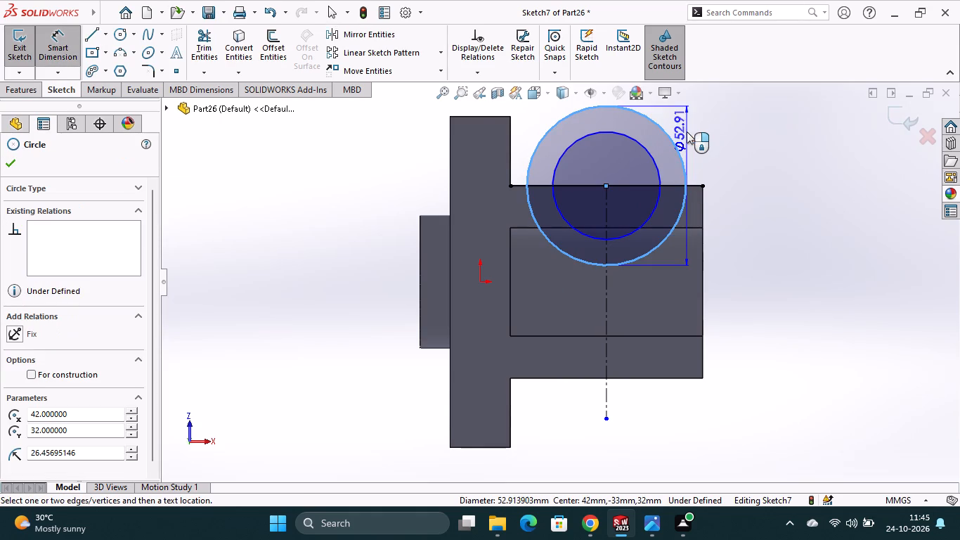
pyautogui.click(684, 117)
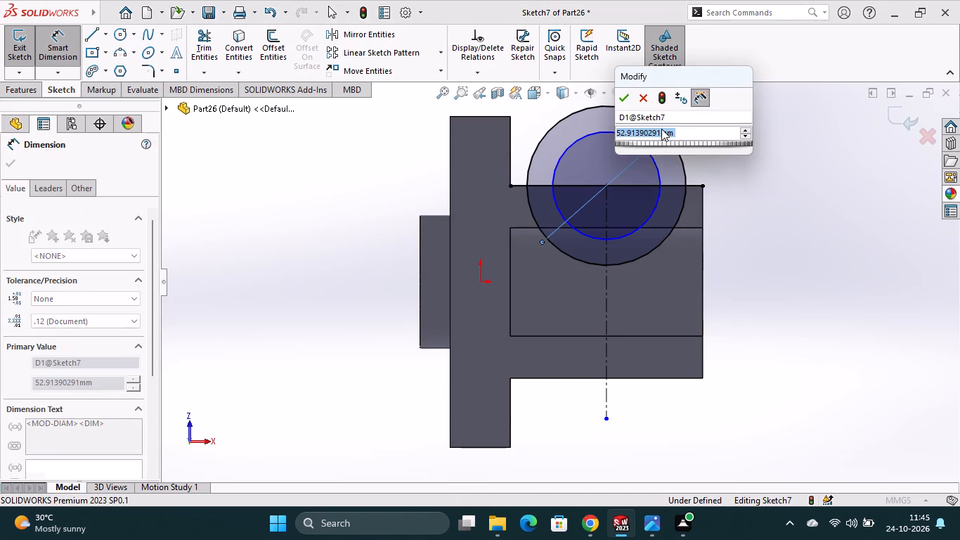
pyautogui.write('30')
pyautogui.press('Return')
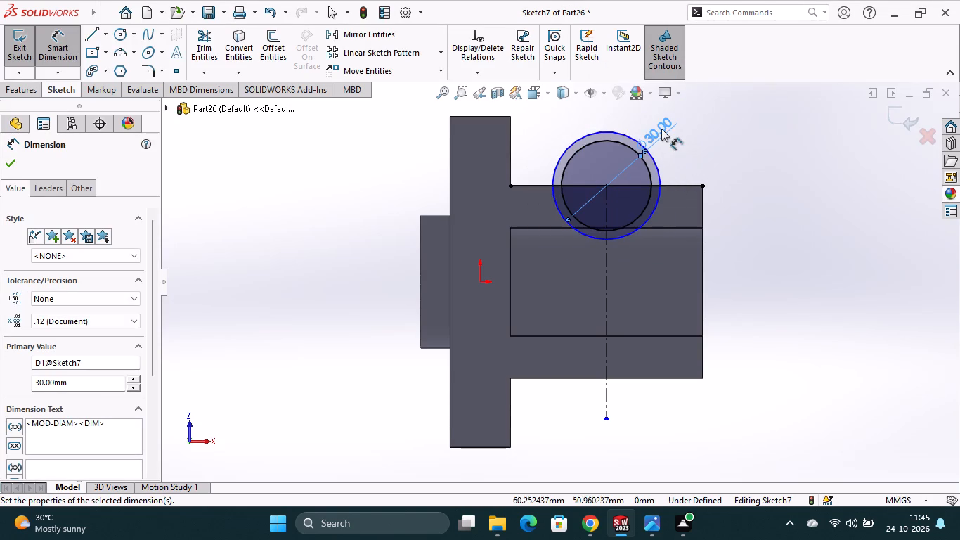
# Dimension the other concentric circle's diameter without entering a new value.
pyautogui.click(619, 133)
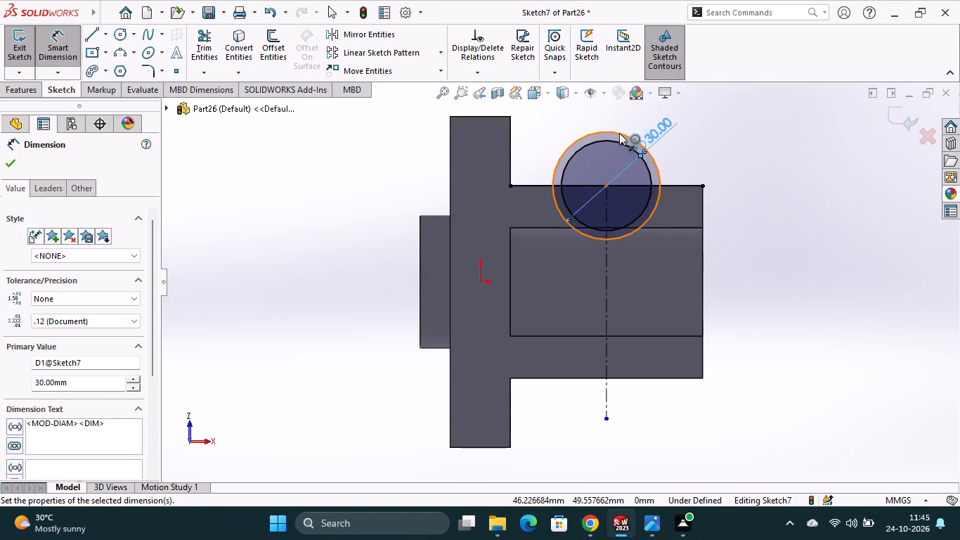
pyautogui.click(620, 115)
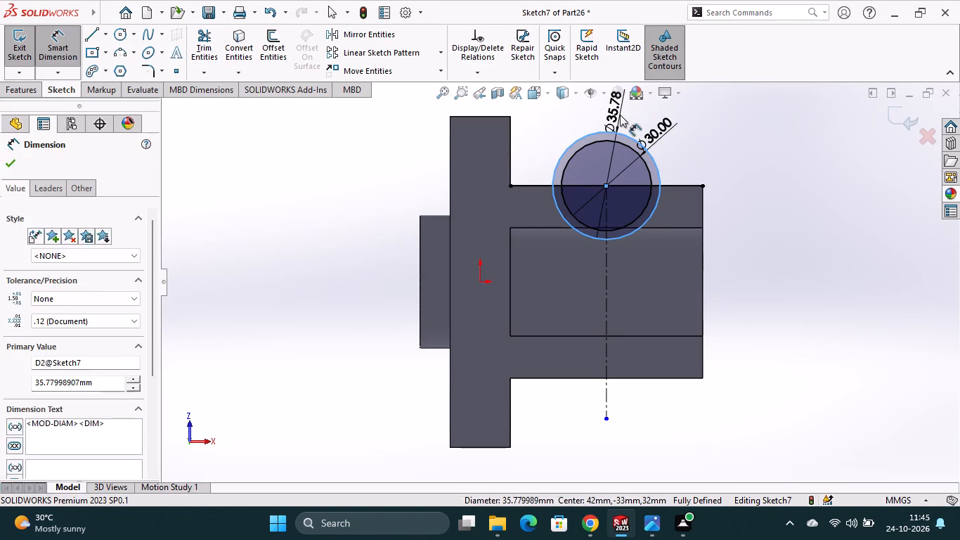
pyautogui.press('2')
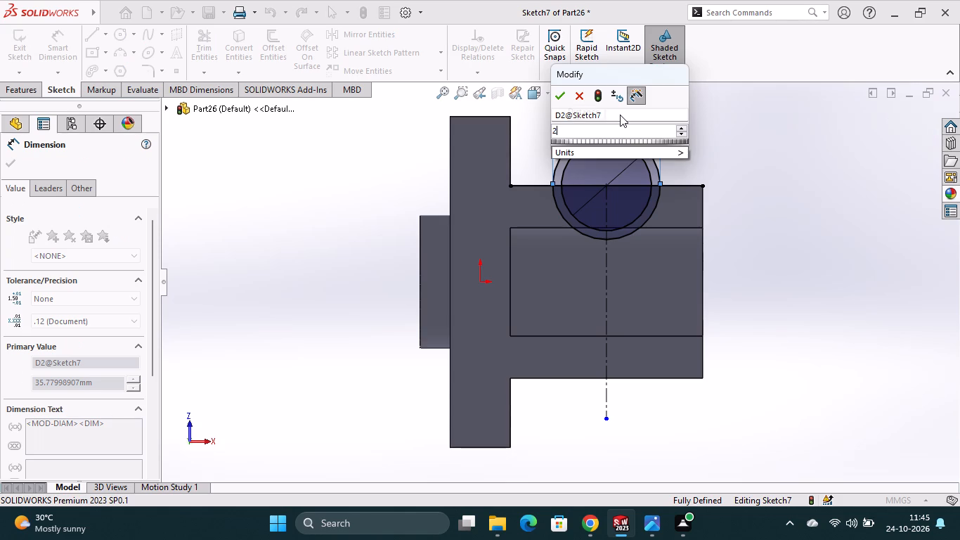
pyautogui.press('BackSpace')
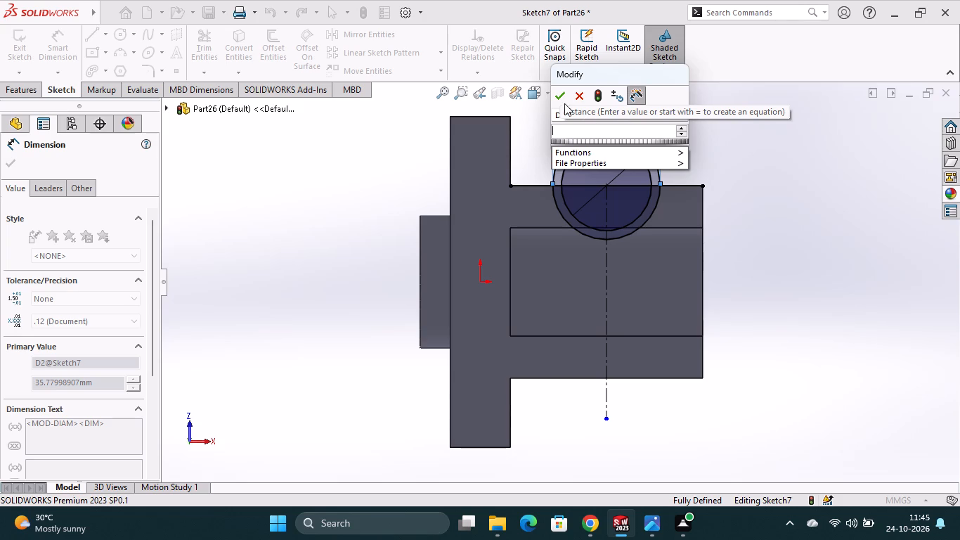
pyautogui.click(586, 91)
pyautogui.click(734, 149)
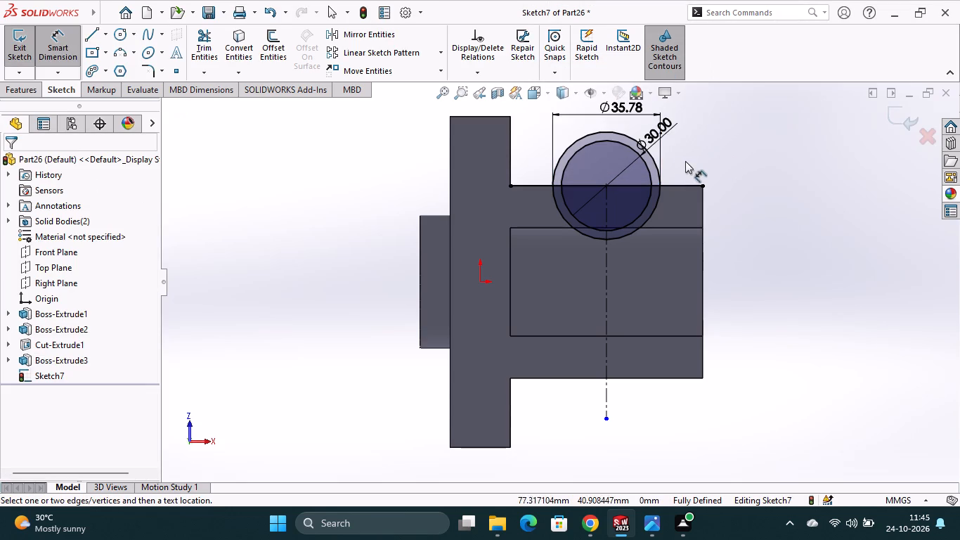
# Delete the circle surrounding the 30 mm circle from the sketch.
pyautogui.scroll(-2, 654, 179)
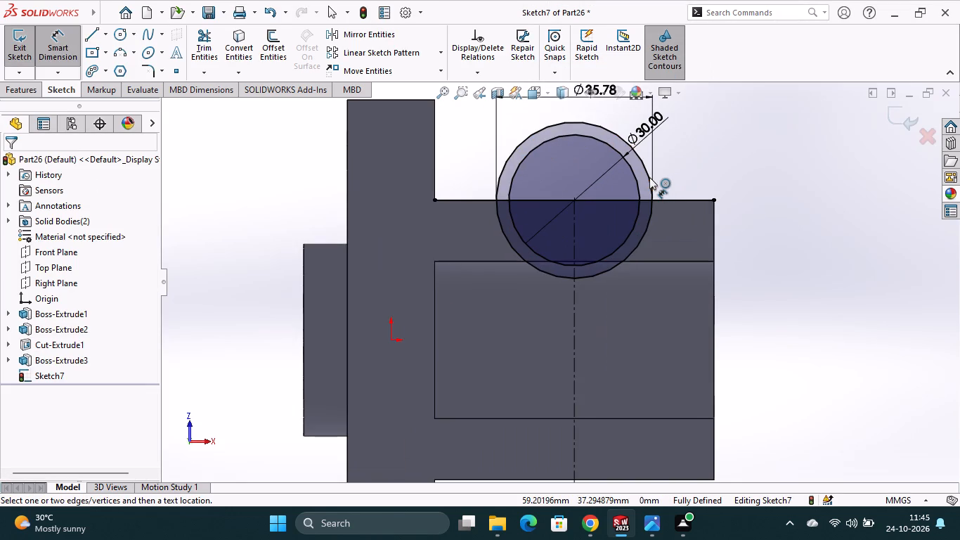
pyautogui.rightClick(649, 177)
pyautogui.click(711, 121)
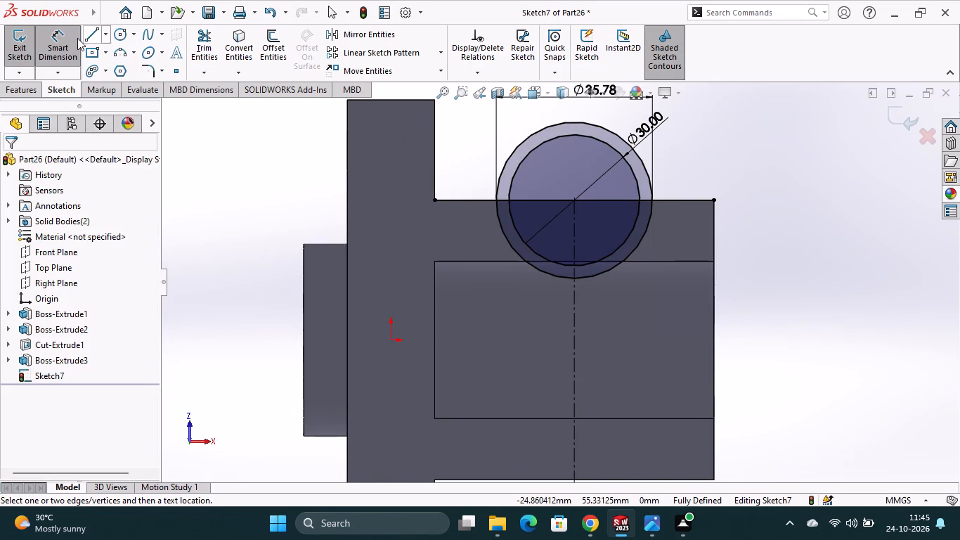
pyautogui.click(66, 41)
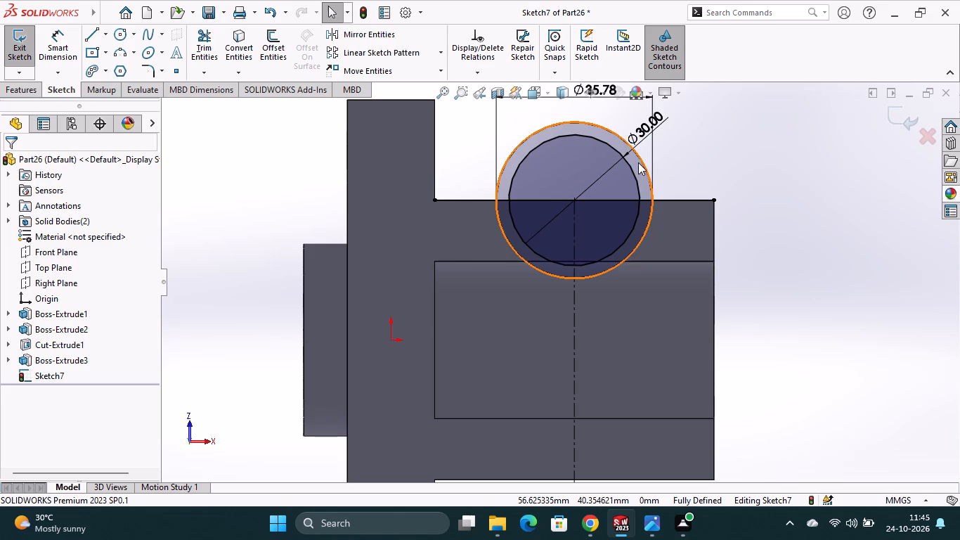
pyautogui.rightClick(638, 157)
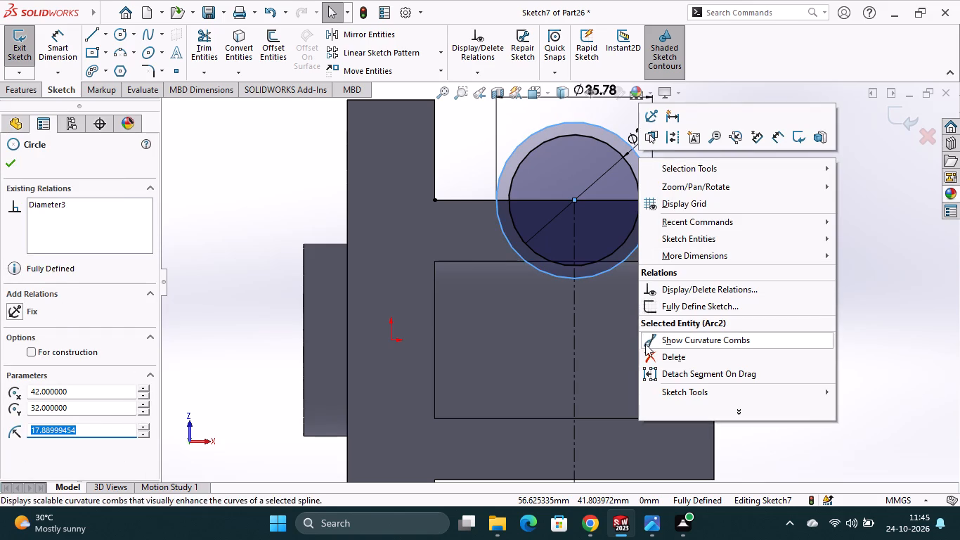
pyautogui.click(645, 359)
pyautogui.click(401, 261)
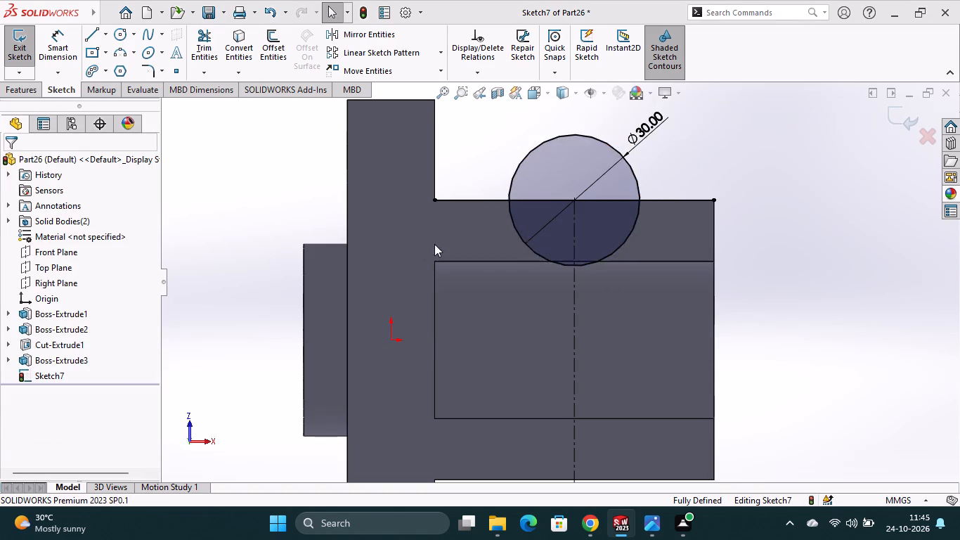
# Sketch connected lines from the circle's one side 14 mm down to the half-cylinder's inner edge, about 30 mm across, and back up.
pyautogui.click(207, 49)
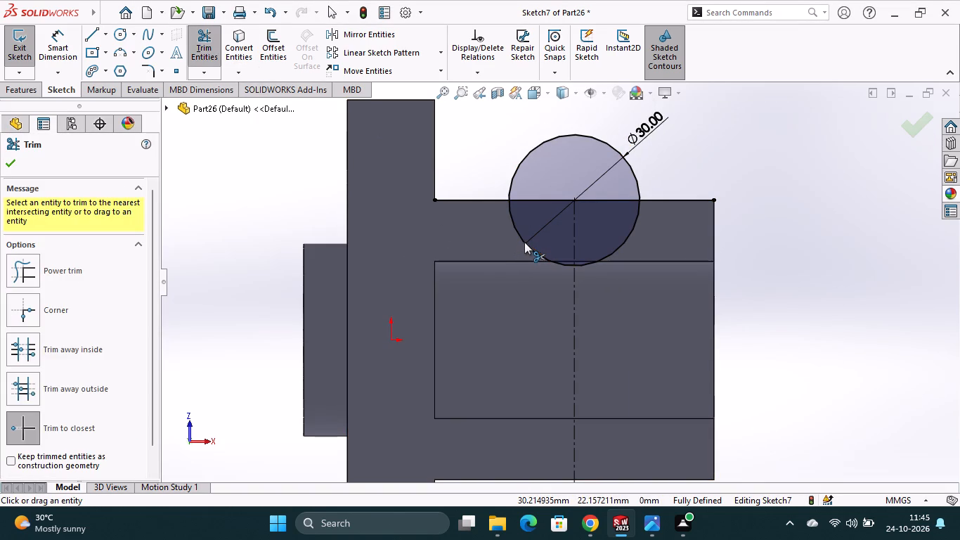
pyautogui.click(93, 36)
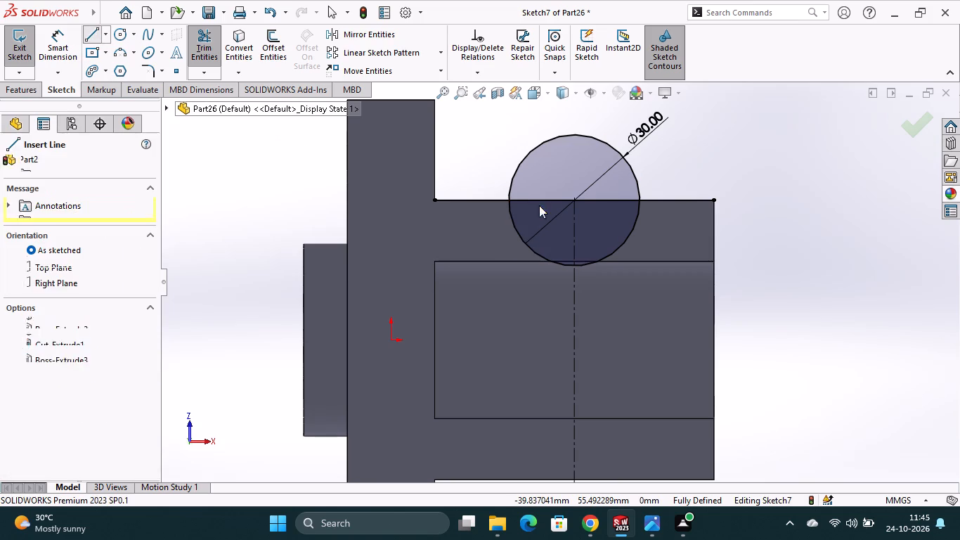
pyautogui.click(506, 200)
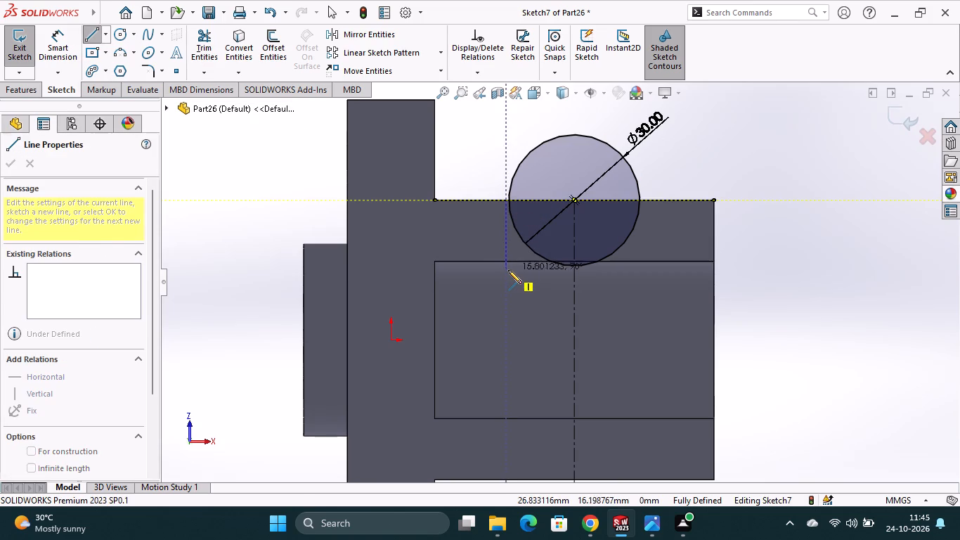
pyautogui.click(508, 263)
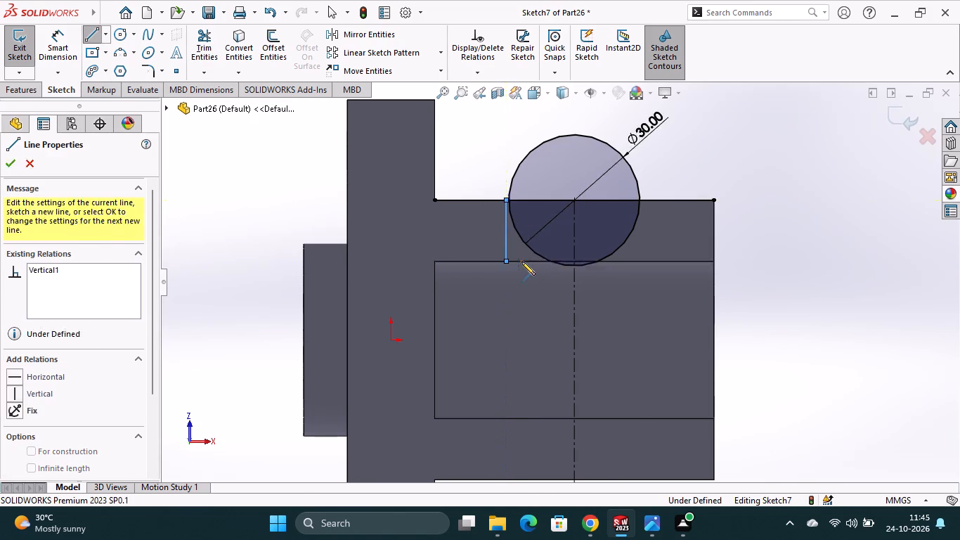
pyautogui.click(638, 260)
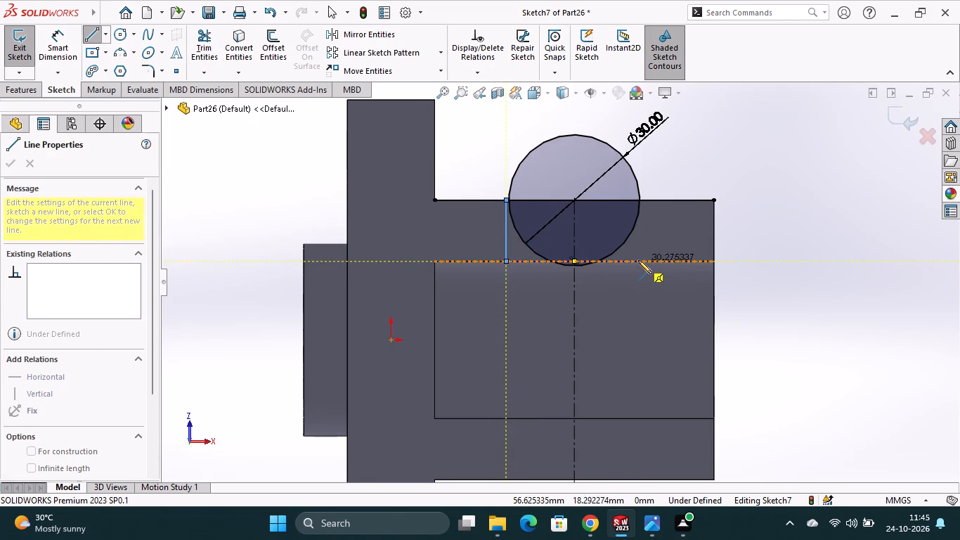
pyautogui.click(641, 199)
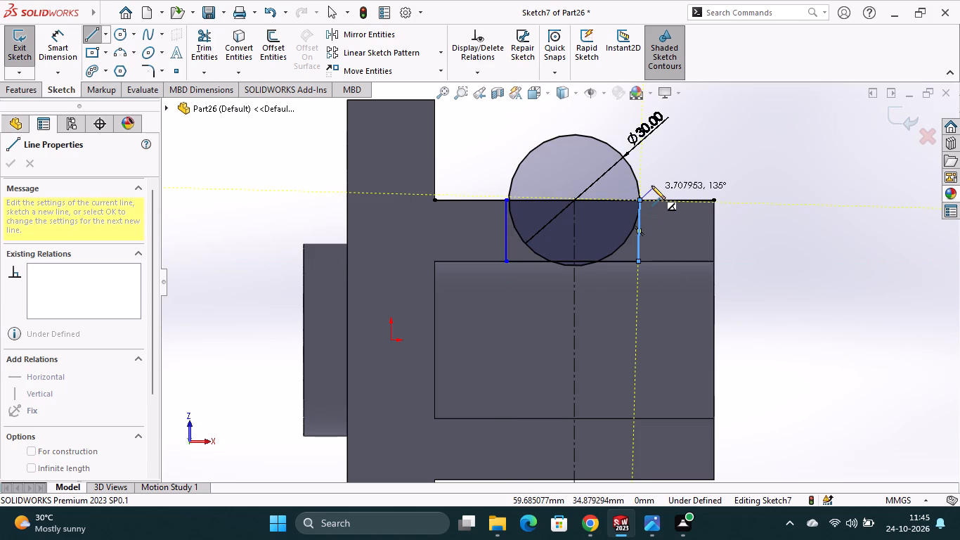
pyautogui.press('Escape')
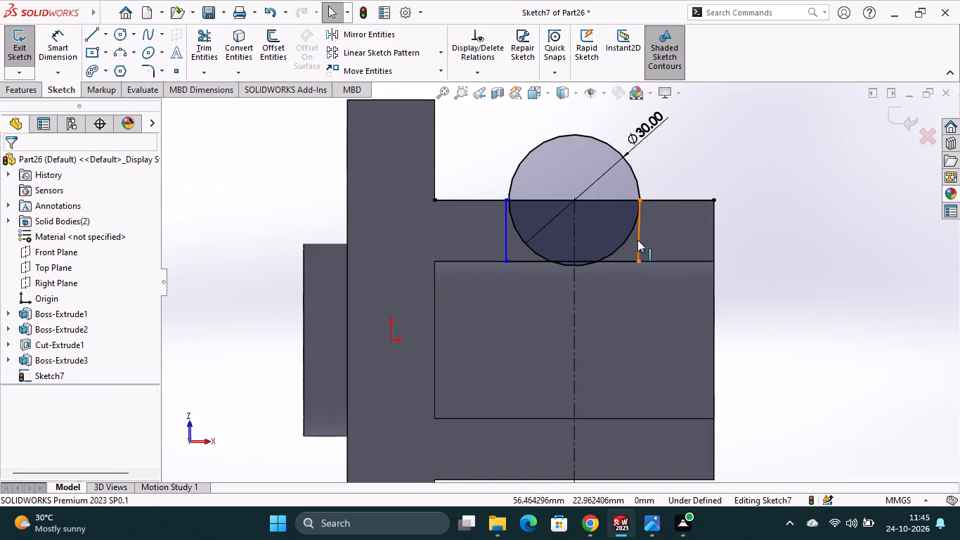
# Add a vertical relation to the slightly slanted side line below the circle, farther from the block.
pyautogui.rightClick(637, 240)
pyautogui.click(673, 199)
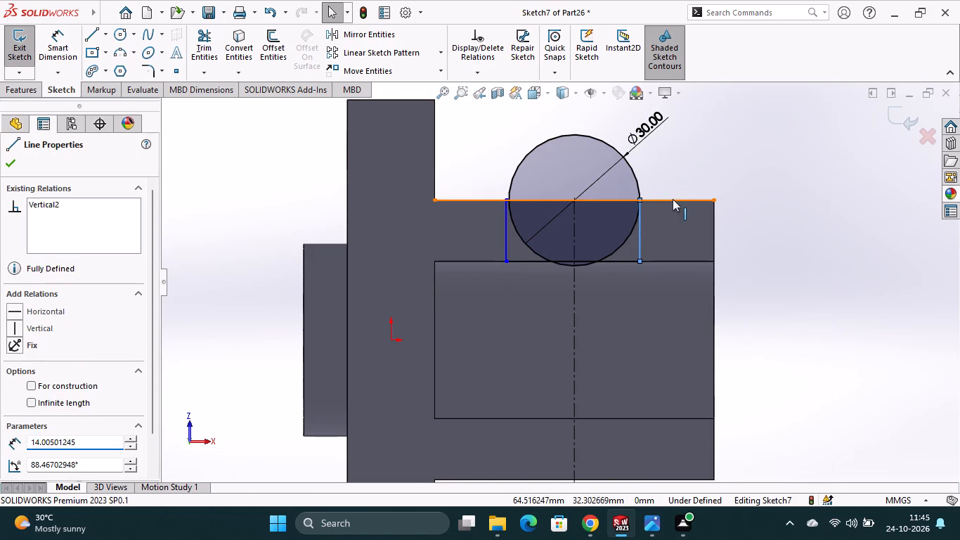
pyautogui.click(686, 166)
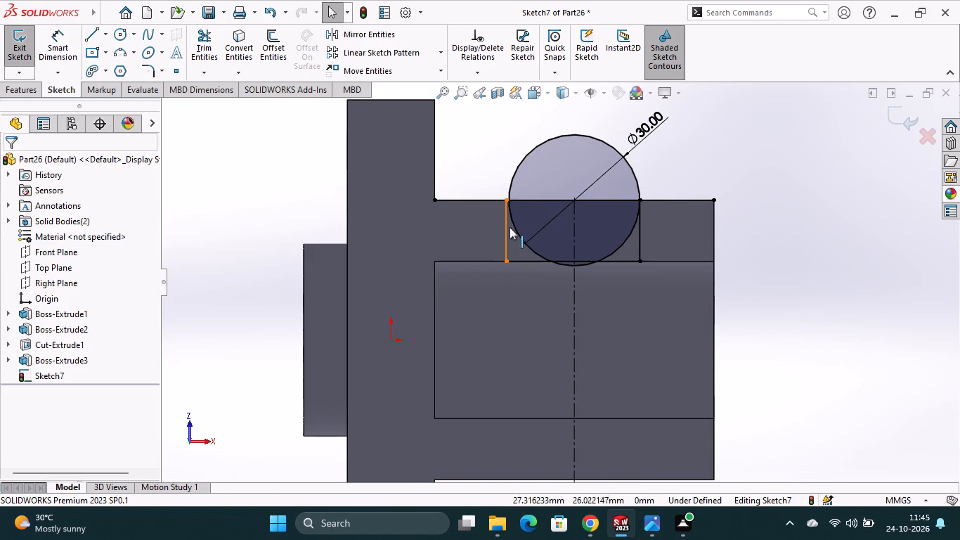
# Make the side line nearer the block tangent to the 30 mm circle.
pyautogui.keyDown('ctrl'); pyautogui.click(507, 231); pyautogui.keyUp('ctrl')
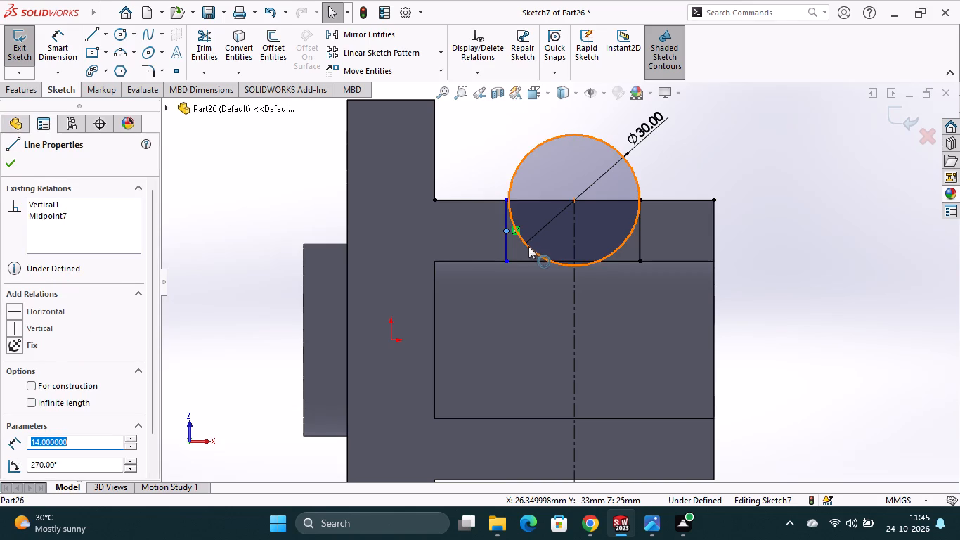
pyautogui.keyDown('ctrl'); pyautogui.click(529, 247); pyautogui.keyUp('ctrl')
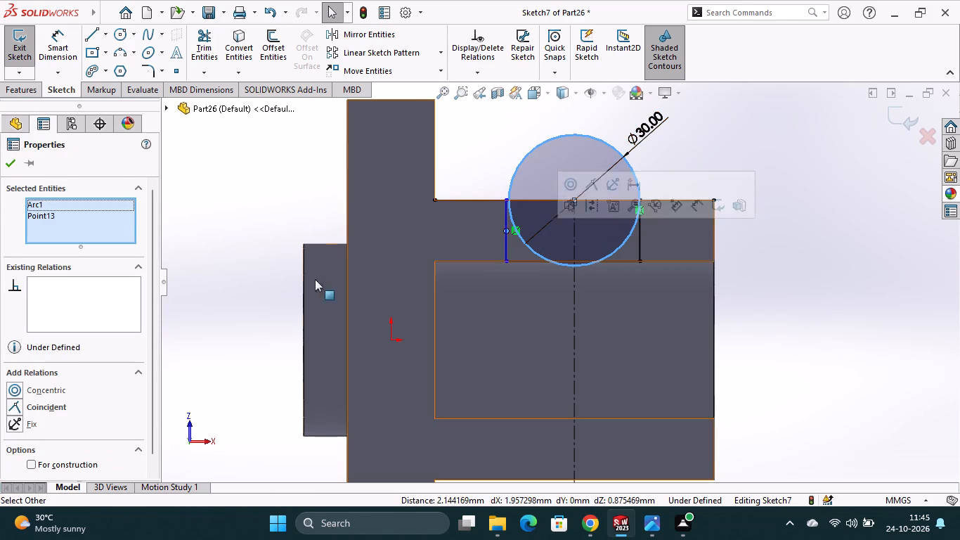
pyautogui.click(260, 173)
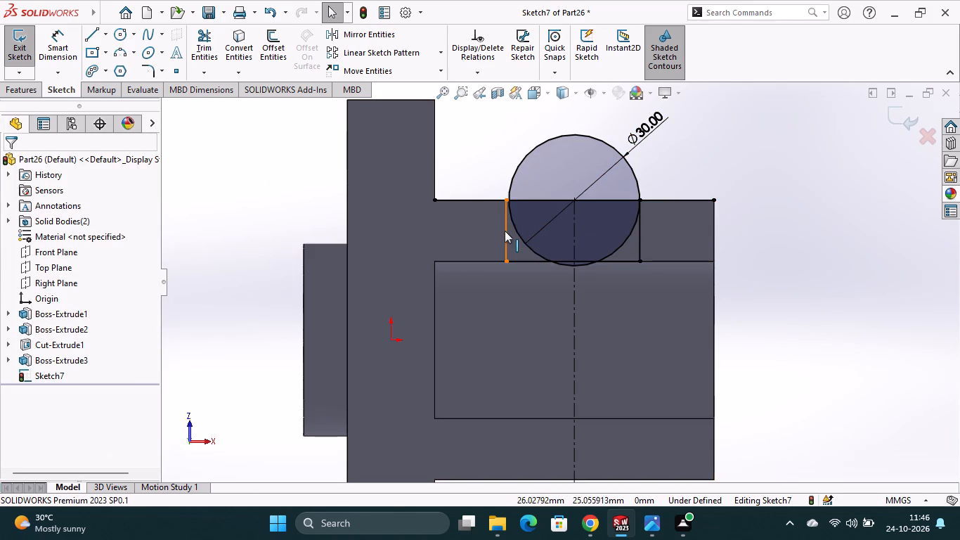
pyautogui.click(505, 220)
pyautogui.keyDown('ctrl'); pyautogui.click(530, 248); pyautogui.keyUp('ctrl')
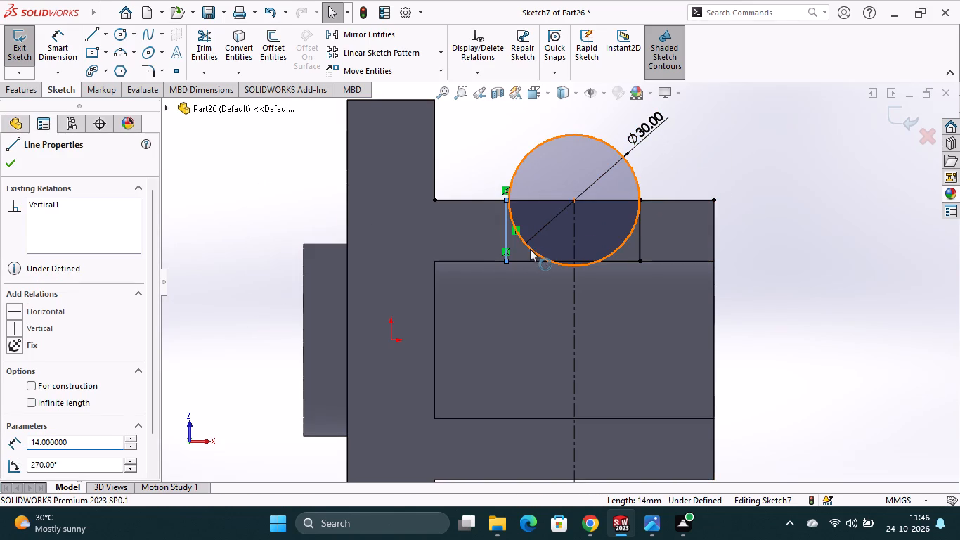
pyautogui.click(566, 188)
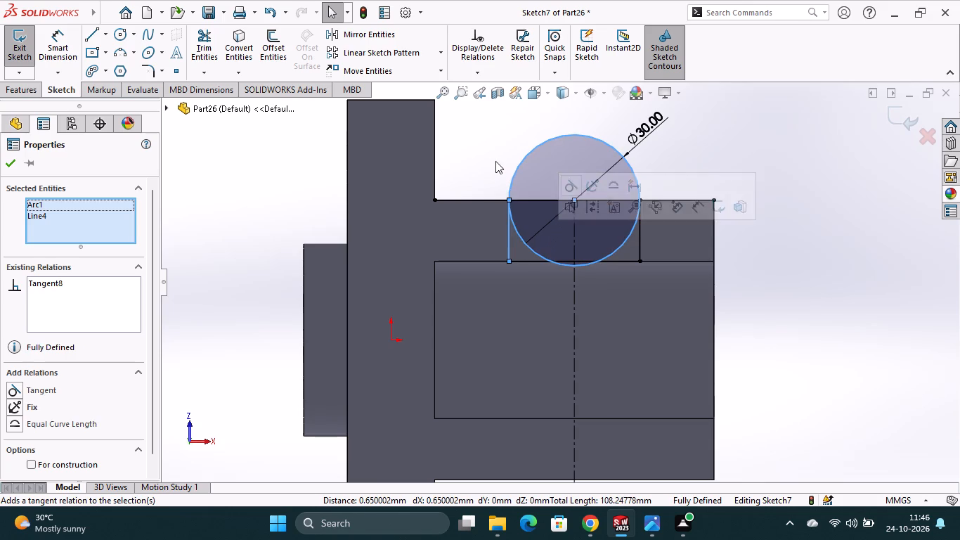
pyautogui.click(503, 170)
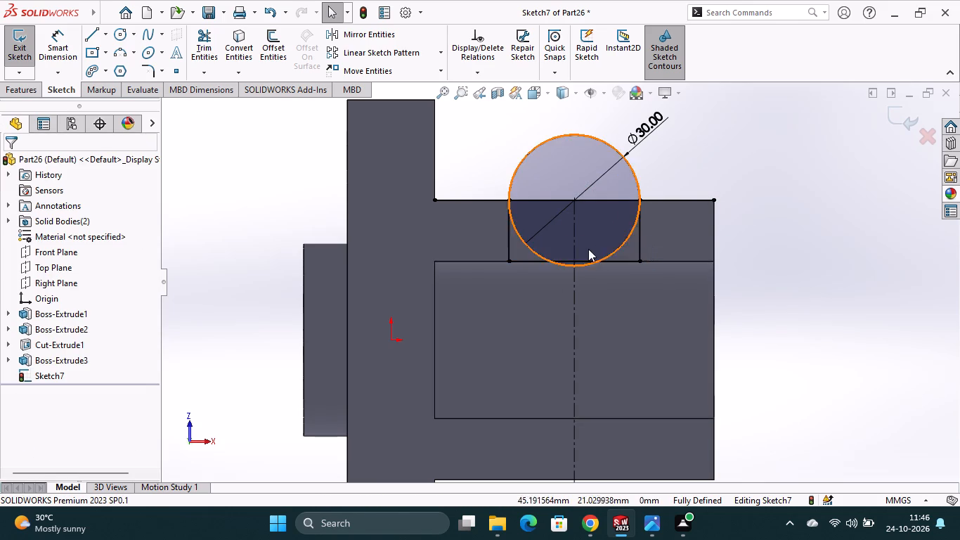
# Trim away the lower half of the 30 mm circle between and below the two side lines.
pyautogui.click(203, 37)
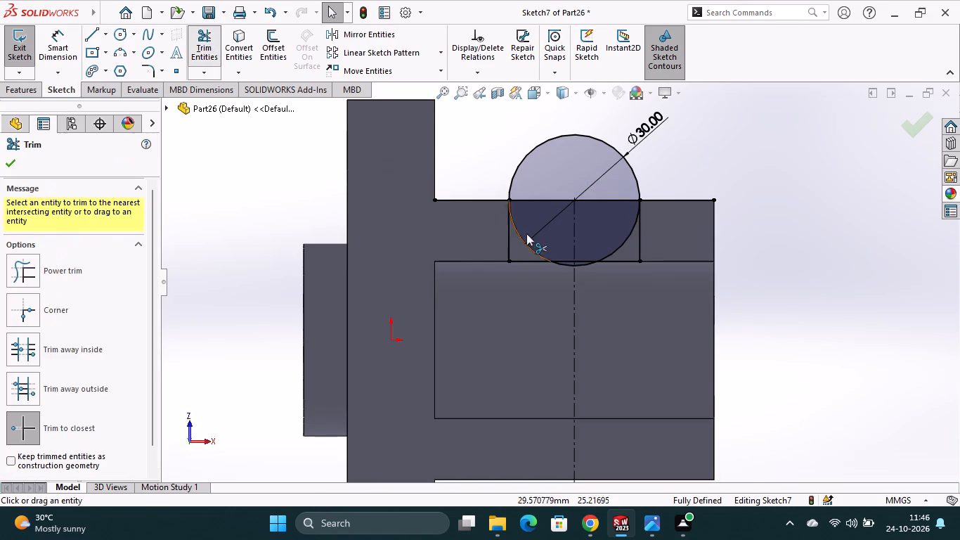
pyautogui.click(533, 249)
pyautogui.click(621, 242)
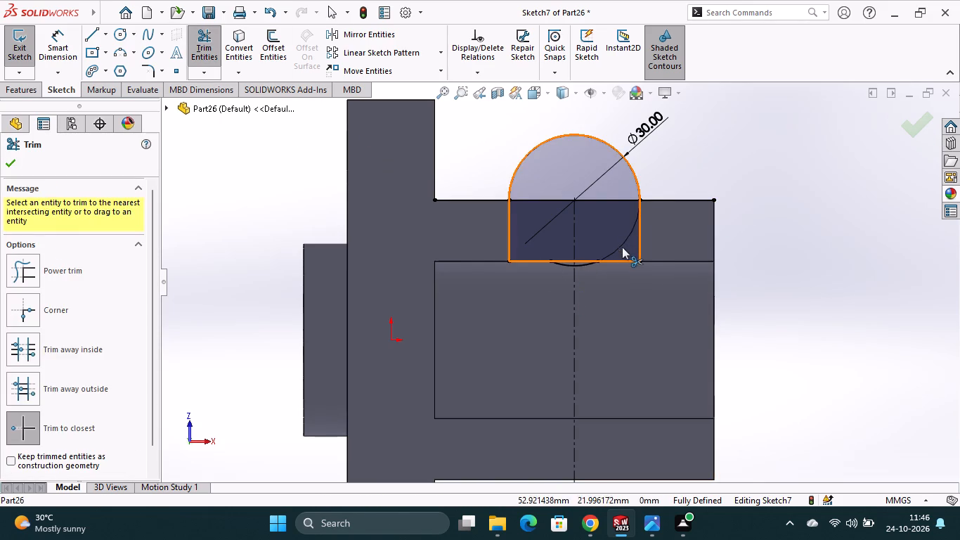
pyautogui.click(583, 267)
pyautogui.click(560, 266)
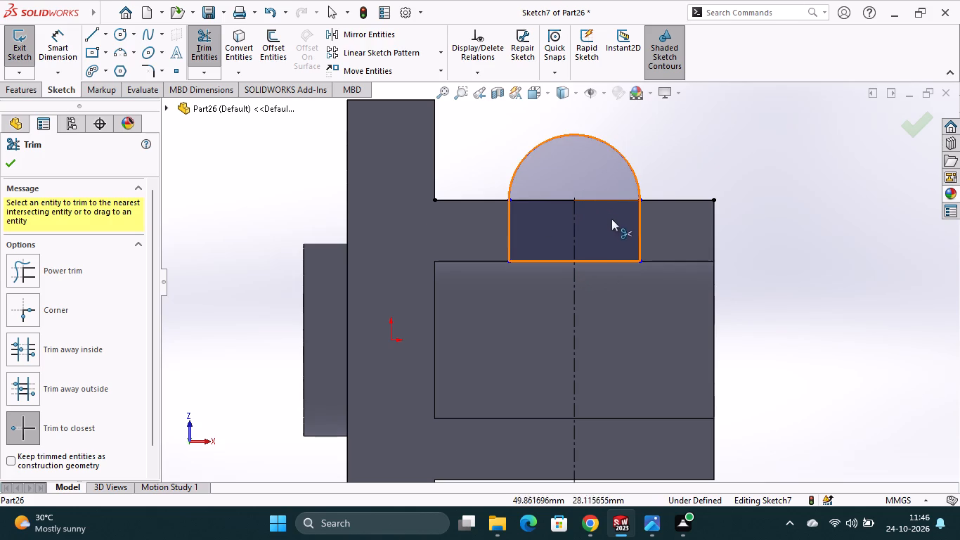
# Delete the remaining semicircular arc above the half-cylinder's long outer edge.
pyautogui.rightClick(576, 133)
pyautogui.click(516, 141)
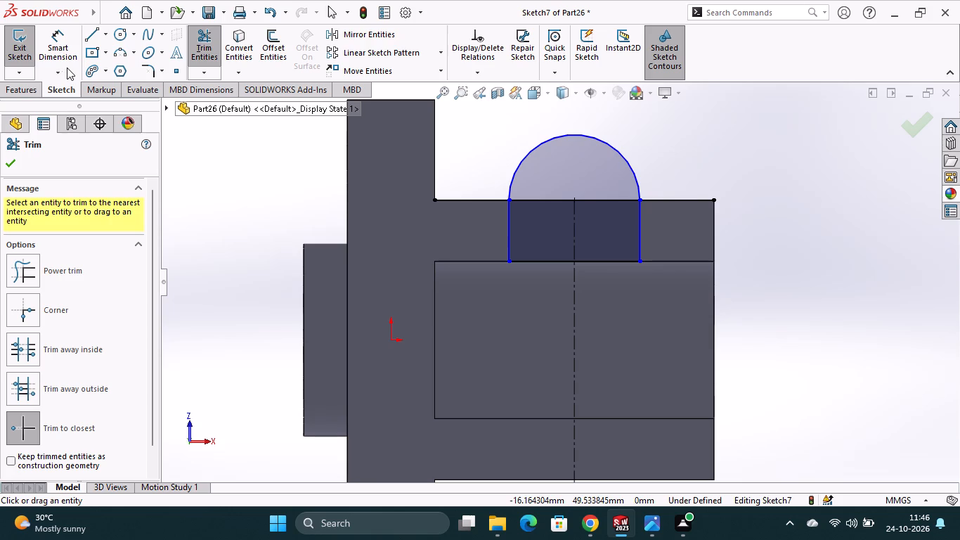
pyautogui.click(217, 49)
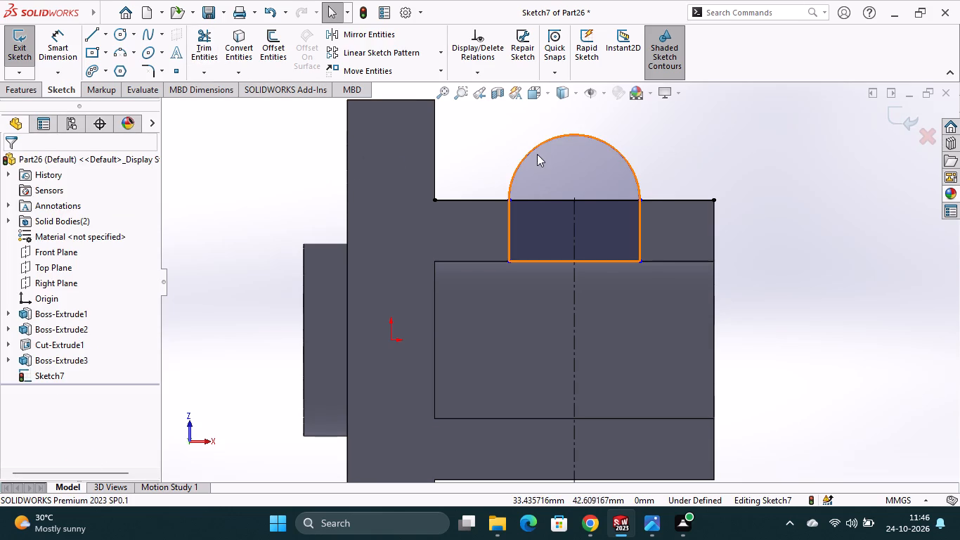
pyautogui.rightClick(536, 146)
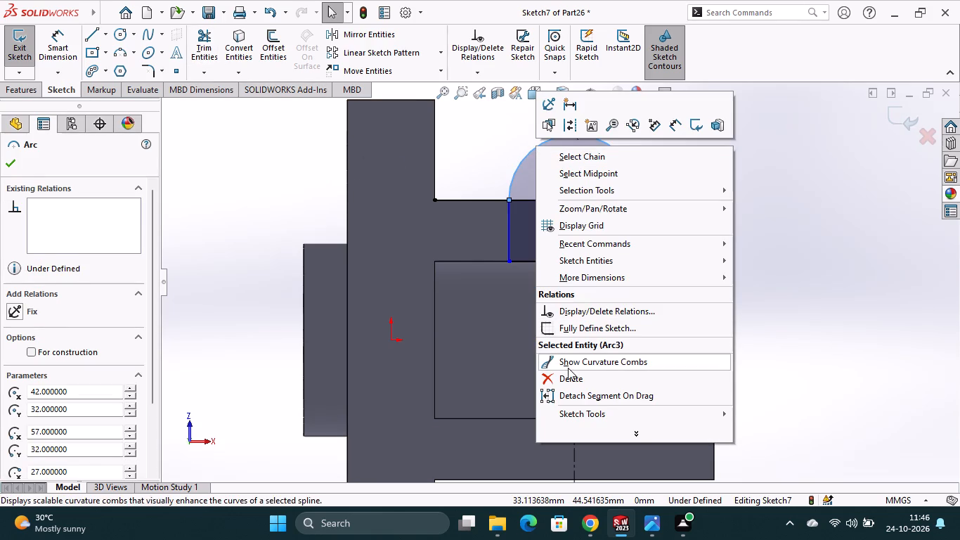
pyautogui.click(561, 378)
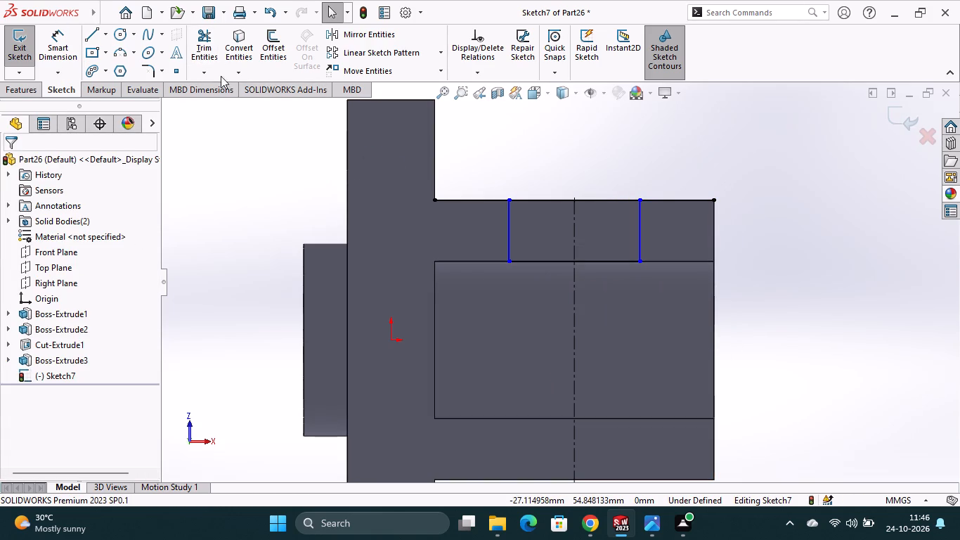
# Sketch a horizontal line about 7.5 mm outside the half-cylinder's long outer edge, reaching past both side lines.
pyautogui.click(86, 36)
pyautogui.click(493, 167)
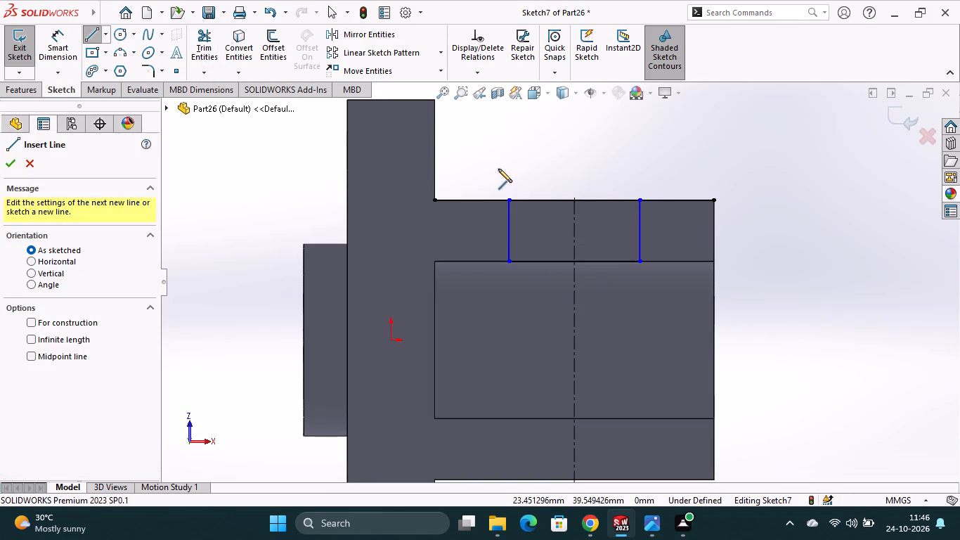
pyautogui.click(652, 166)
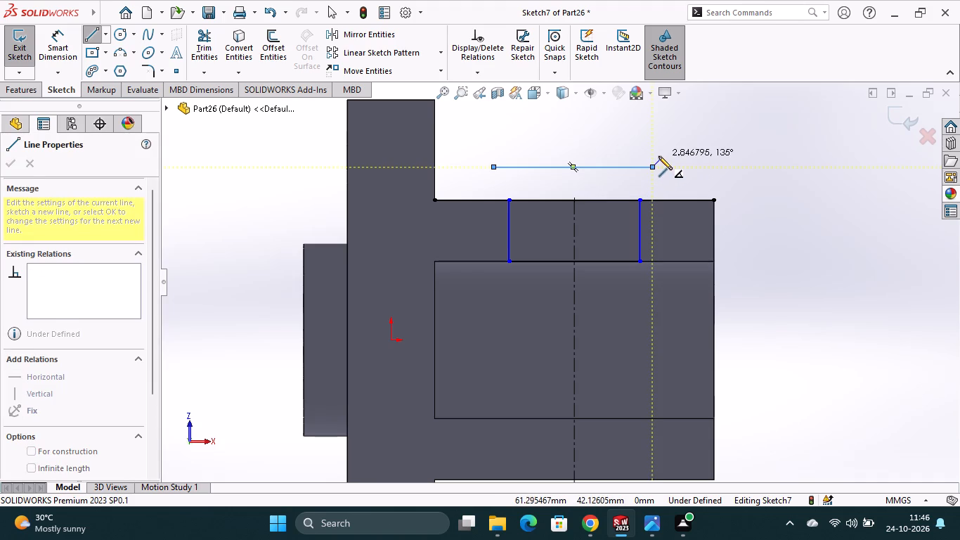
pyautogui.press('Escape')
# Dimension the new horizontal line 6 mm from the half-cylinder's long outer edge.
pyautogui.click(71, 50)
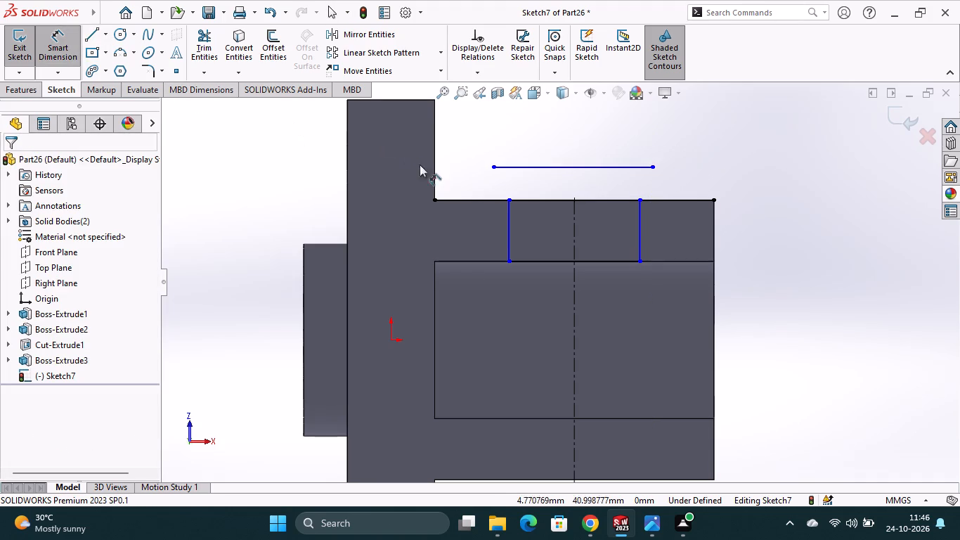
pyautogui.click(484, 199)
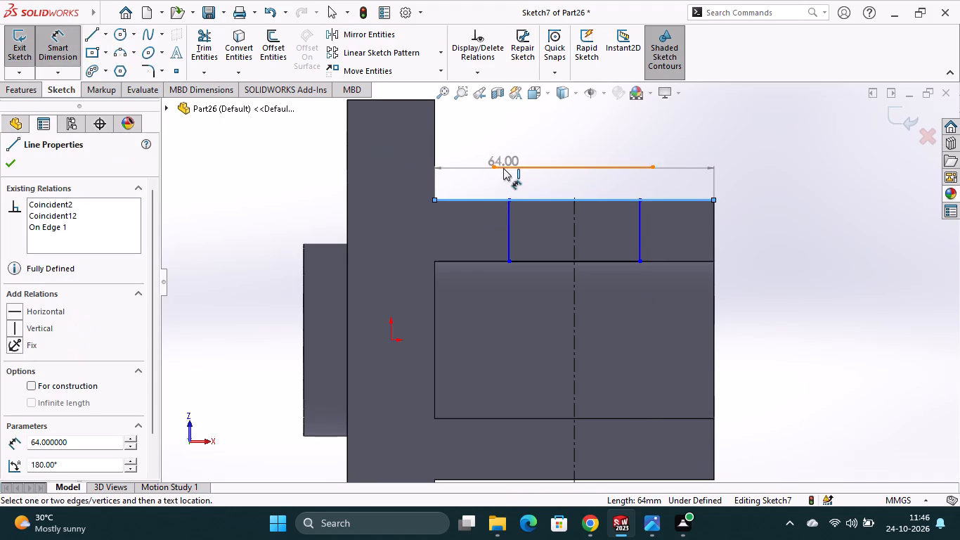
pyautogui.click(504, 166)
pyautogui.click(484, 175)
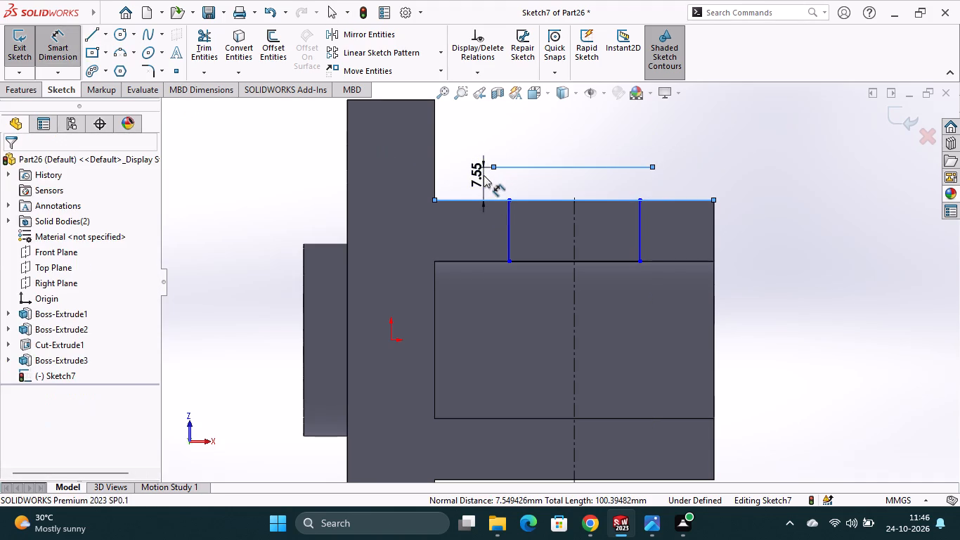
pyautogui.press('6')
pyautogui.press('Return')
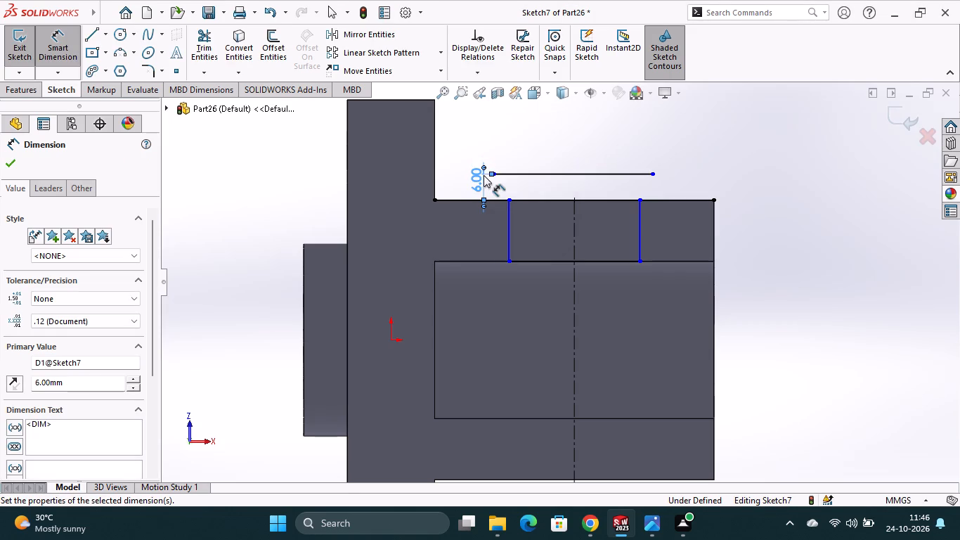
# Extend both vertical side lines and the centreline to the horizontal line outside the half-cylinder.
pyautogui.click(197, 70)
pyautogui.click(216, 103)
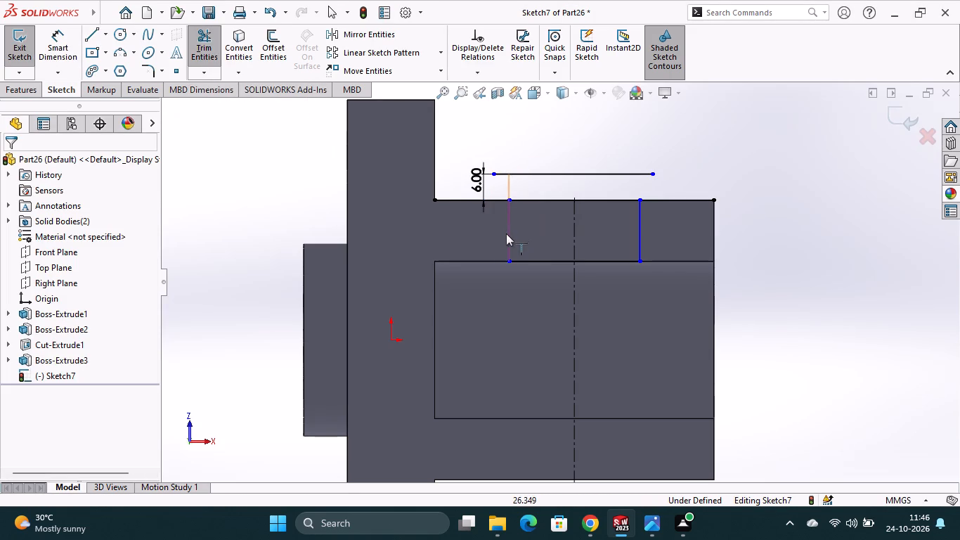
pyautogui.click(506, 233)
pyautogui.click(640, 233)
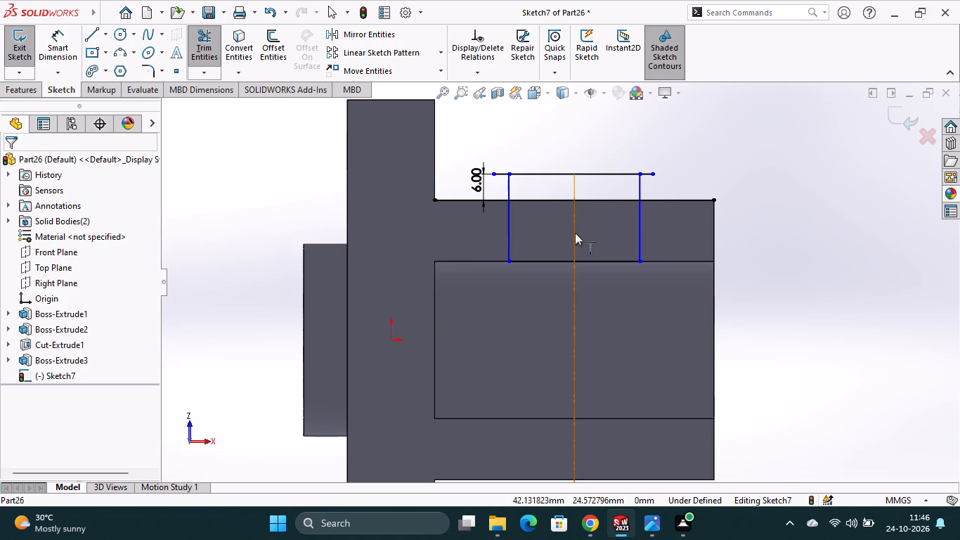
pyautogui.click(575, 233)
# Sketch a three-point semicircular arc across the 30 mm span between the extended side lines' ends, tangent to both lines.
pyautogui.click(115, 52)
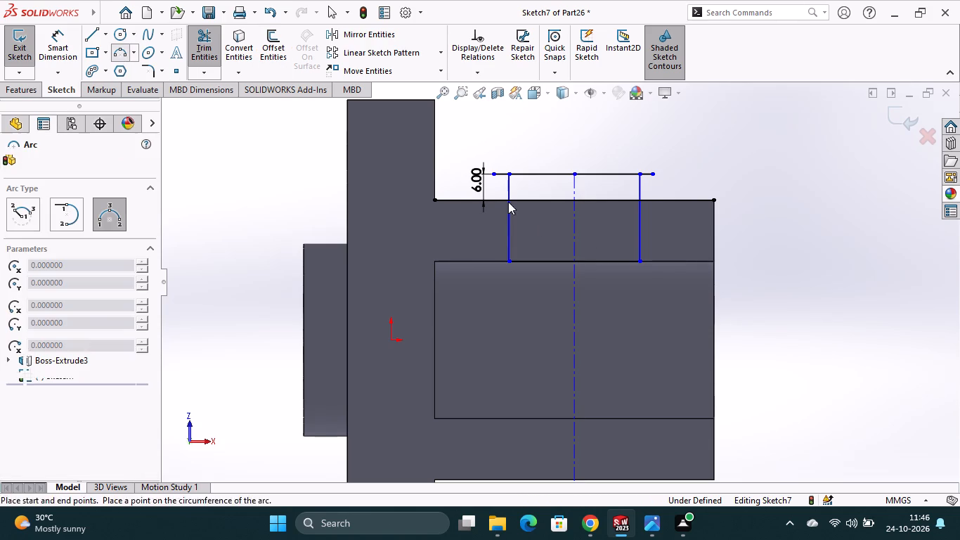
pyautogui.click(510, 175)
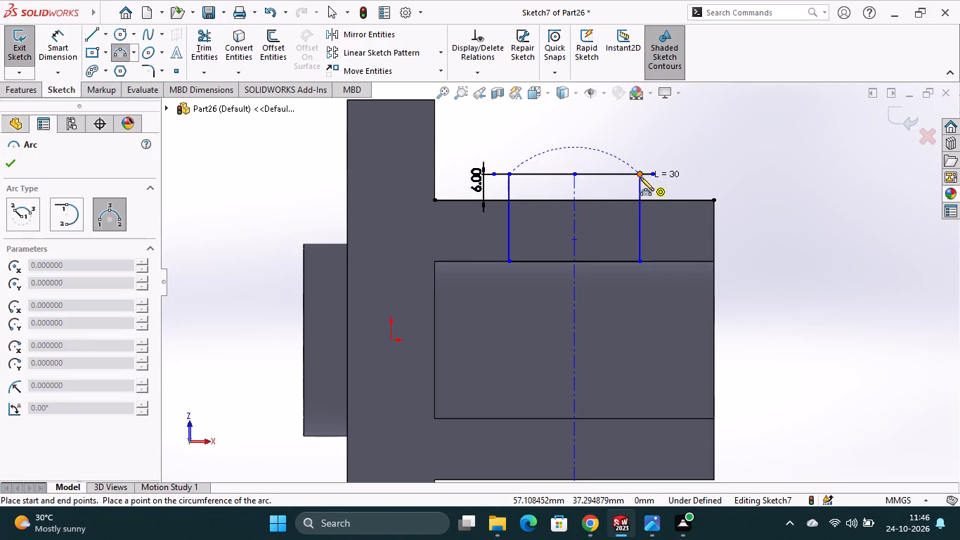
pyautogui.click(640, 176)
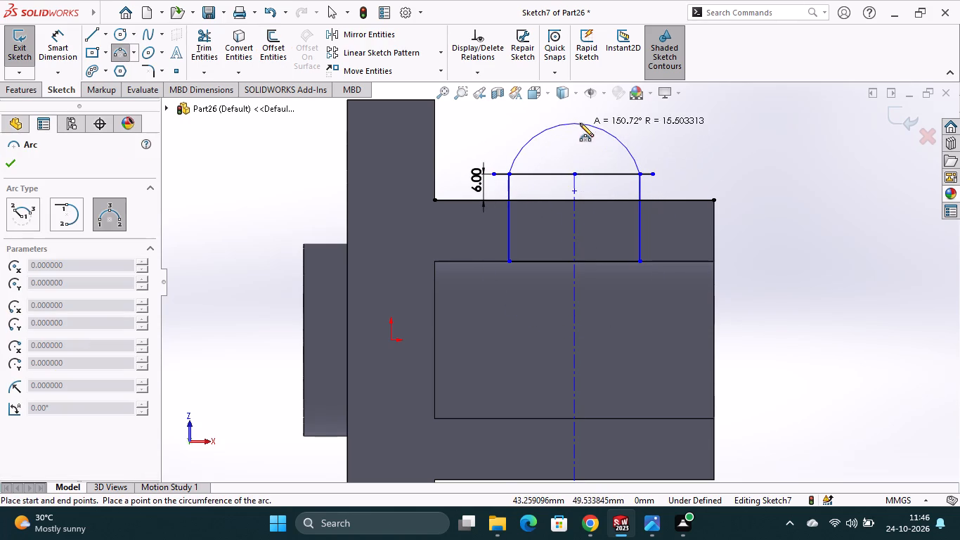
pyautogui.click(581, 105)
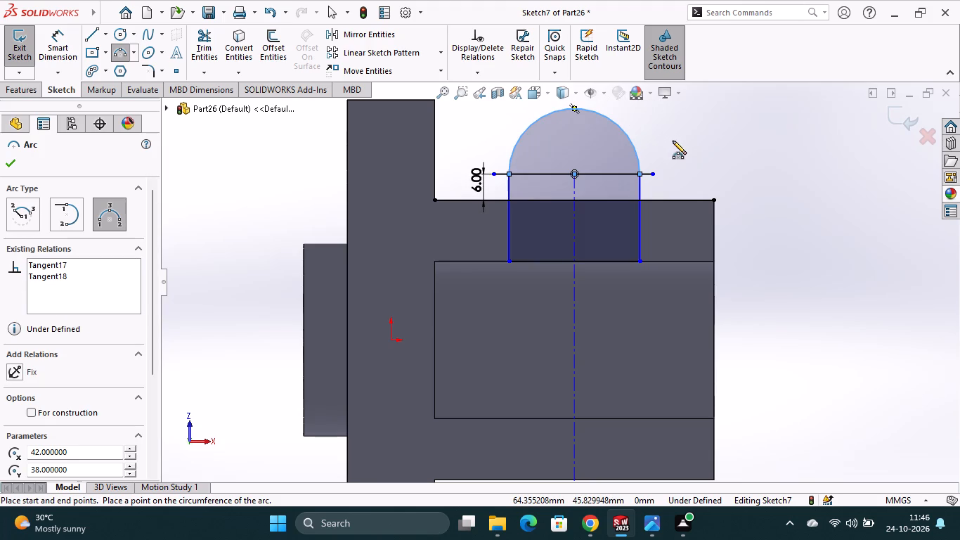
pyautogui.press('Escape')
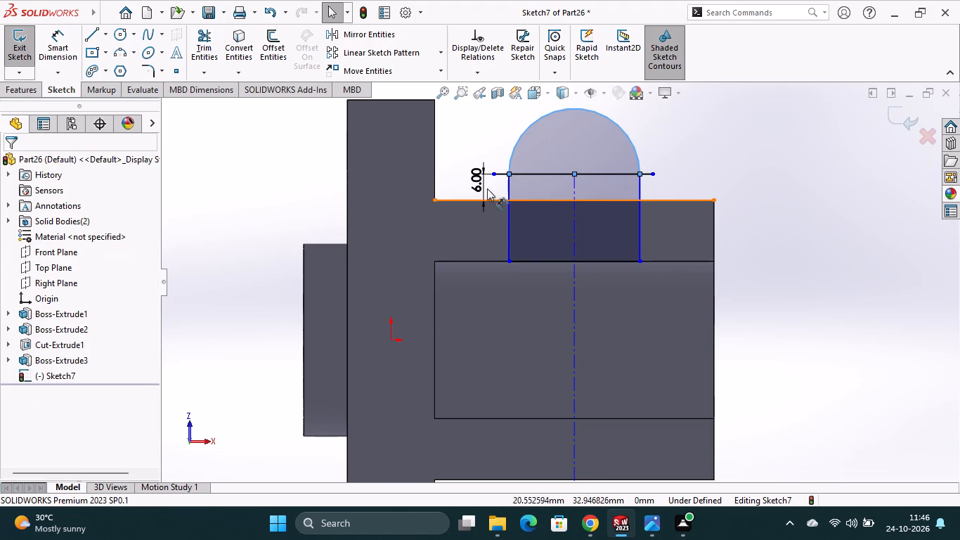
# Trim away the horizontal construction-height line and the half-cylinder's outer edge line, leaving only the closed round-ended profile and centreline.
pyautogui.click(207, 38)
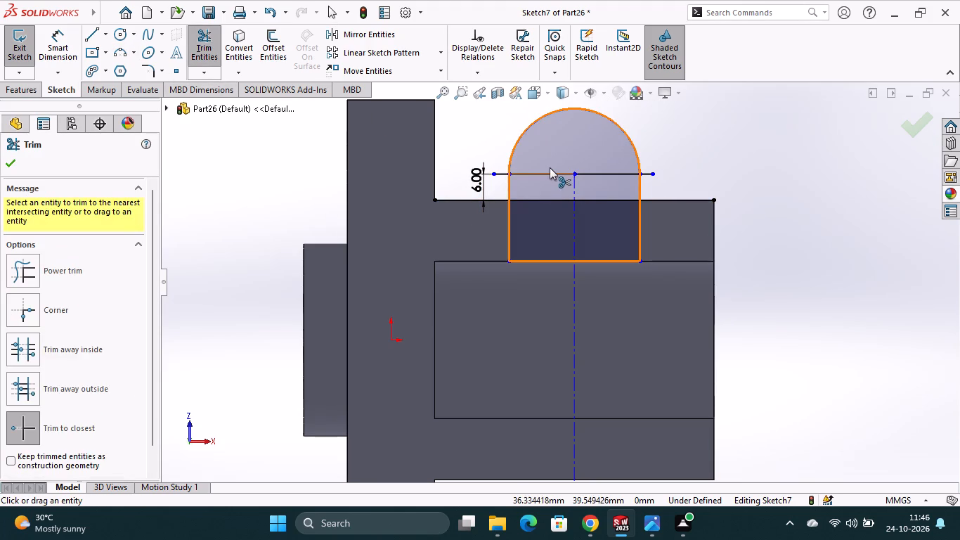
pyautogui.click(550, 167)
pyautogui.click(606, 174)
pyautogui.click(536, 172)
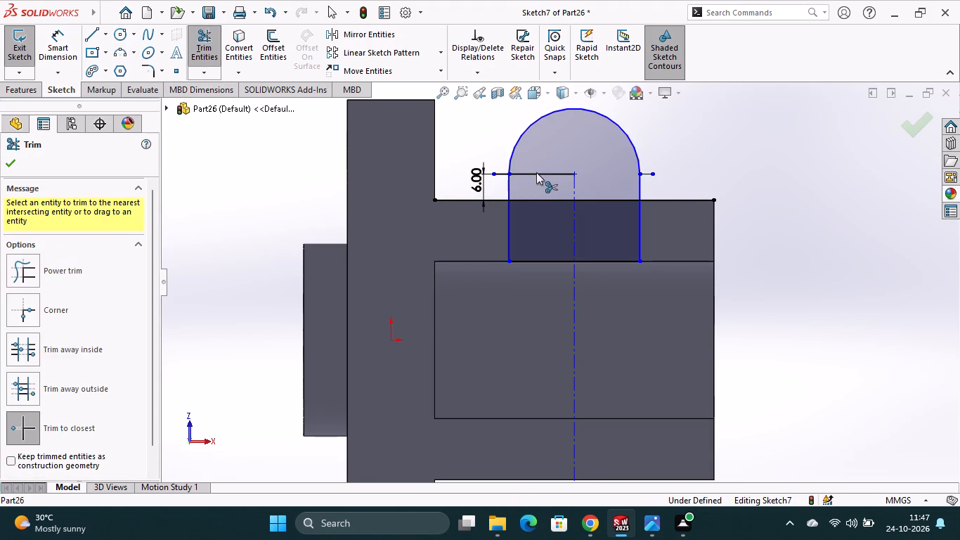
pyautogui.click(534, 198)
pyautogui.click(588, 202)
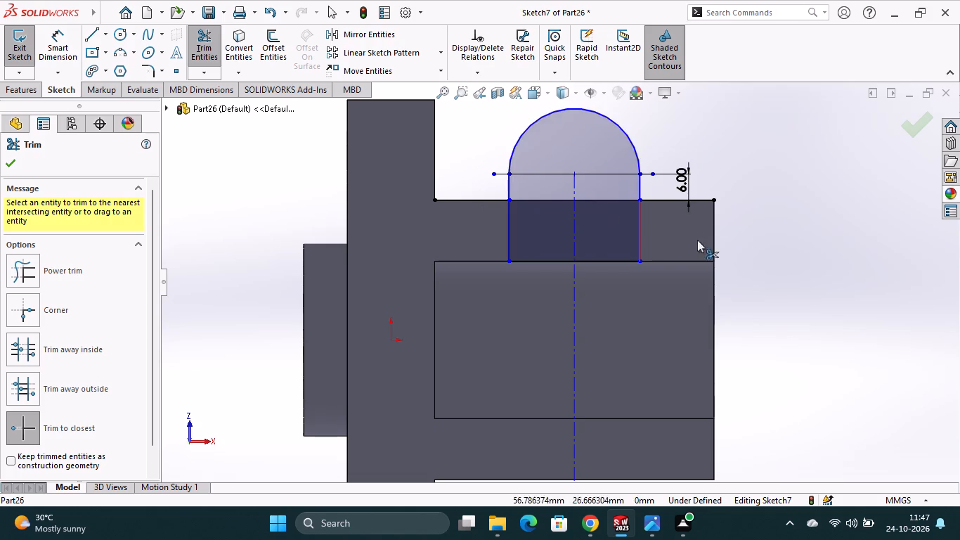
pyautogui.click(675, 198)
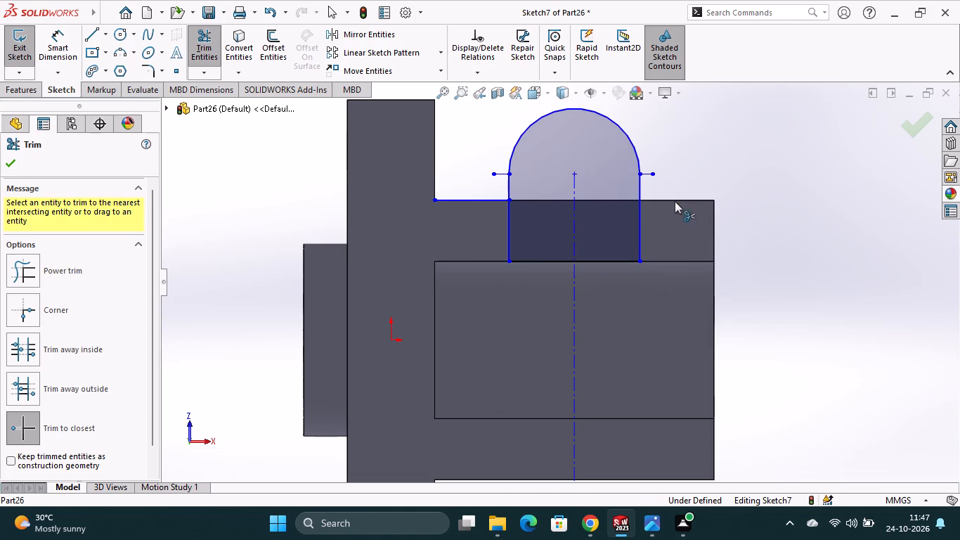
pyautogui.click(471, 204)
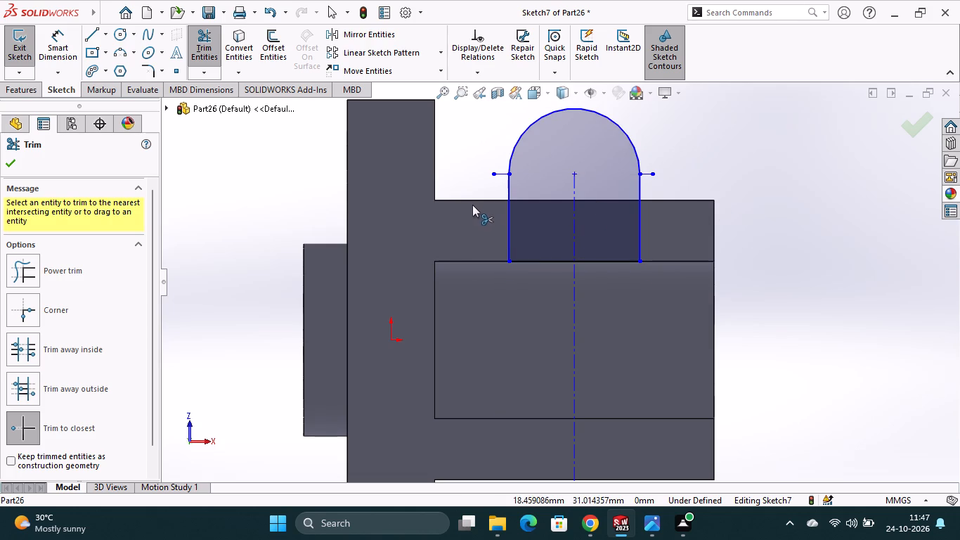
pyautogui.click(654, 179)
pyautogui.click(651, 173)
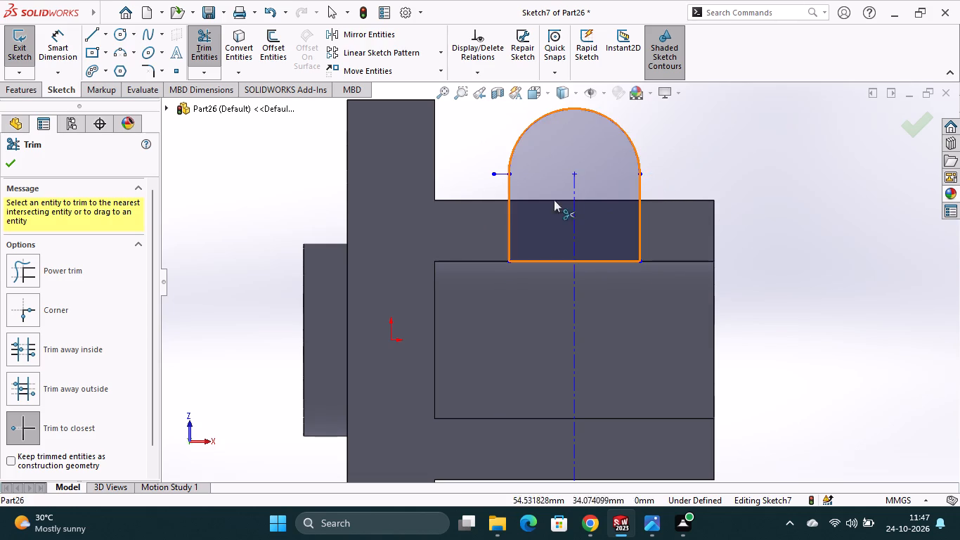
pyautogui.click(499, 175)
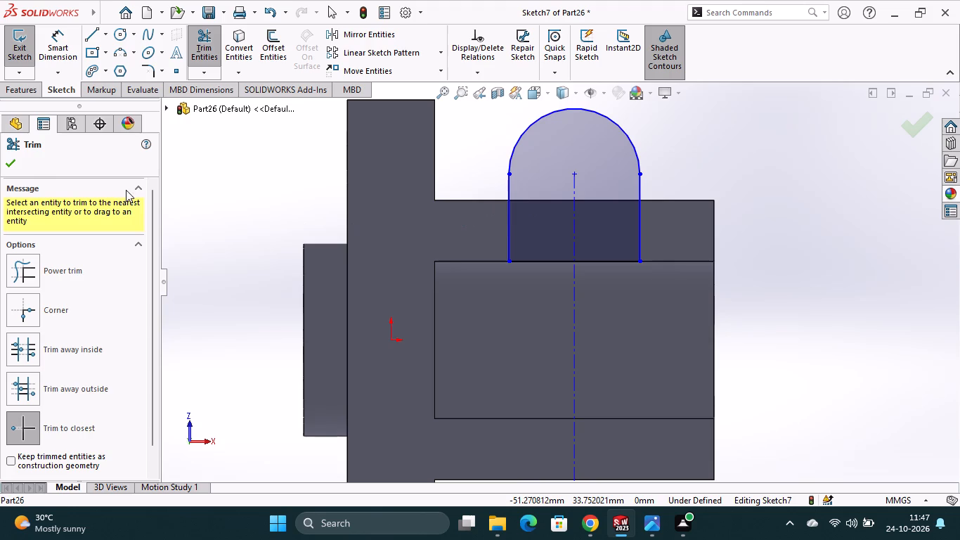
pyautogui.click(18, 165)
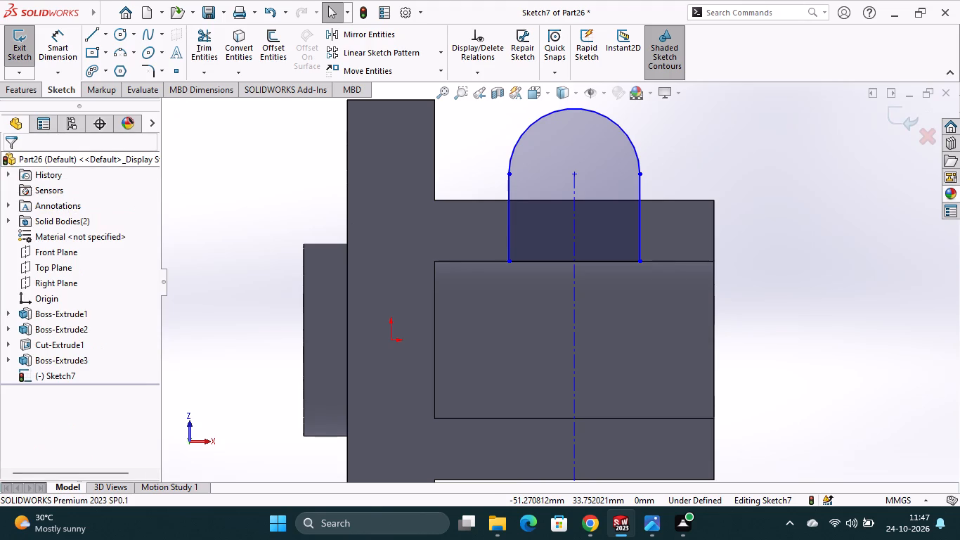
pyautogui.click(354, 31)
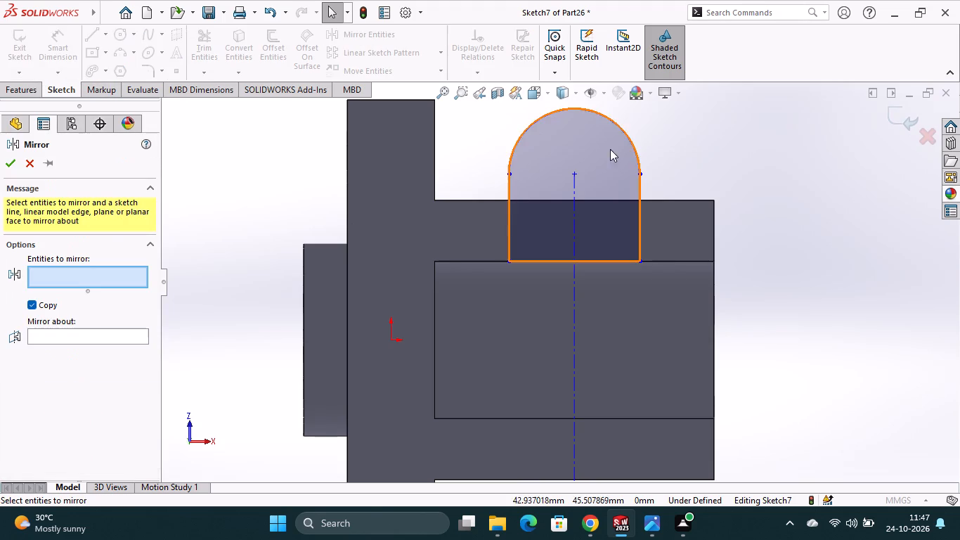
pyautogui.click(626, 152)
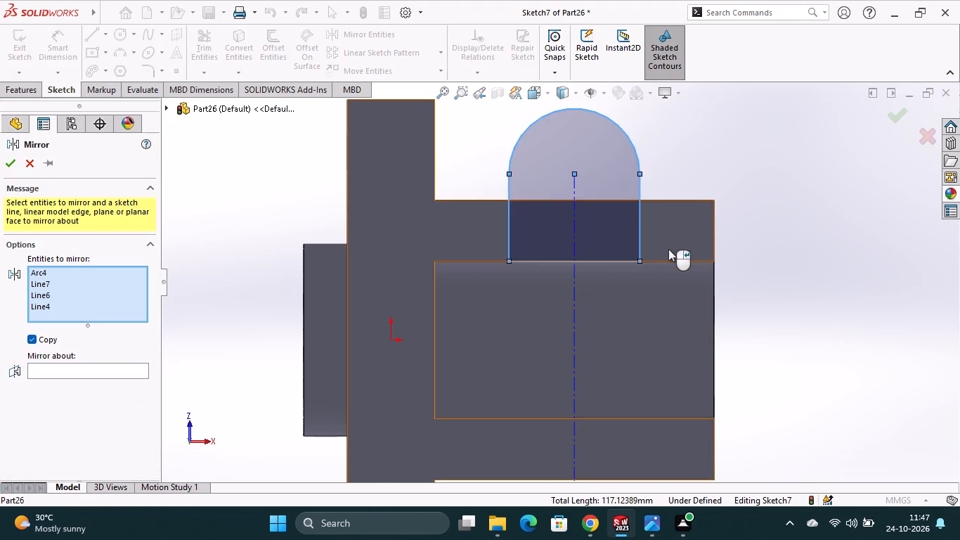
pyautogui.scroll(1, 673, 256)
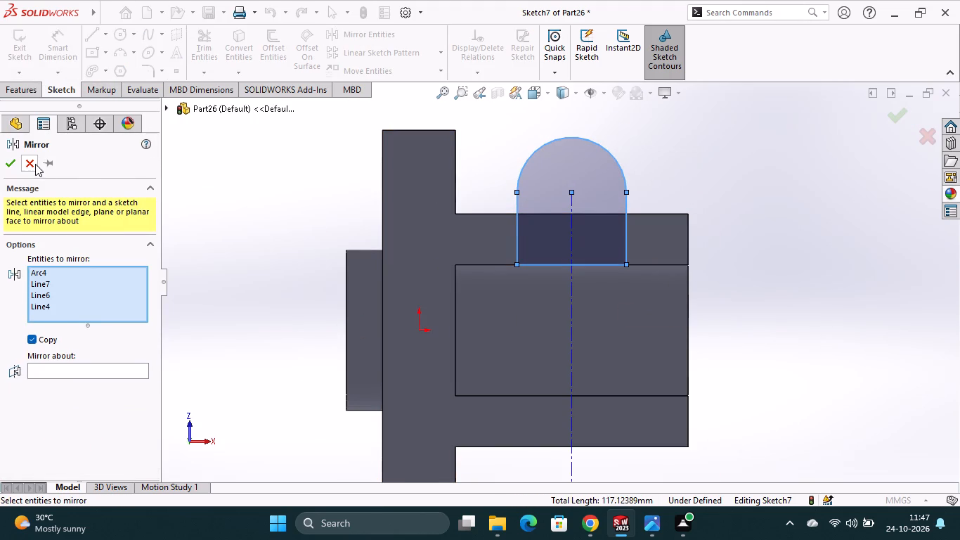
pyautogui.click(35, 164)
# Sketch a centreline about 88 mm long from the origin past the half-cylinder's end, and make it horizontal.
pyautogui.click(109, 37)
pyautogui.click(96, 70)
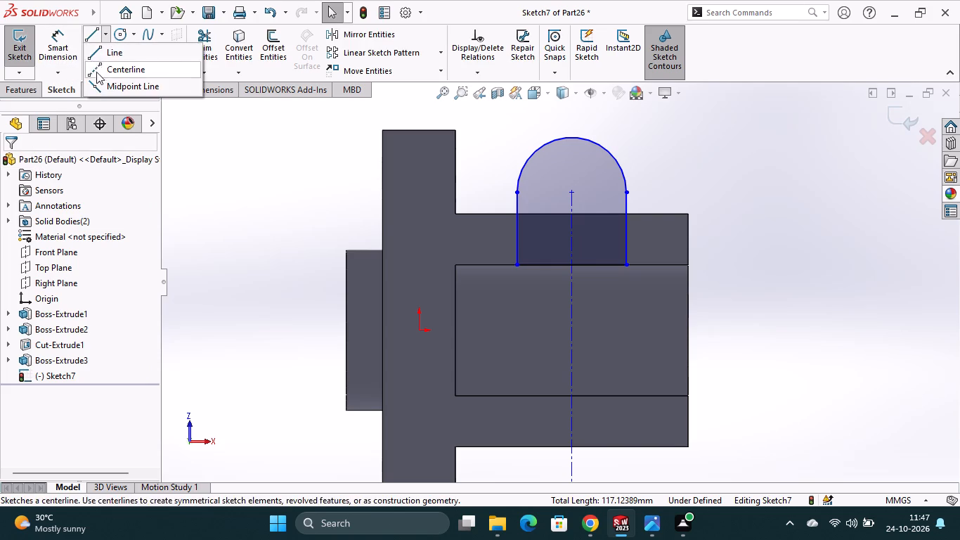
pyautogui.click(417, 328)
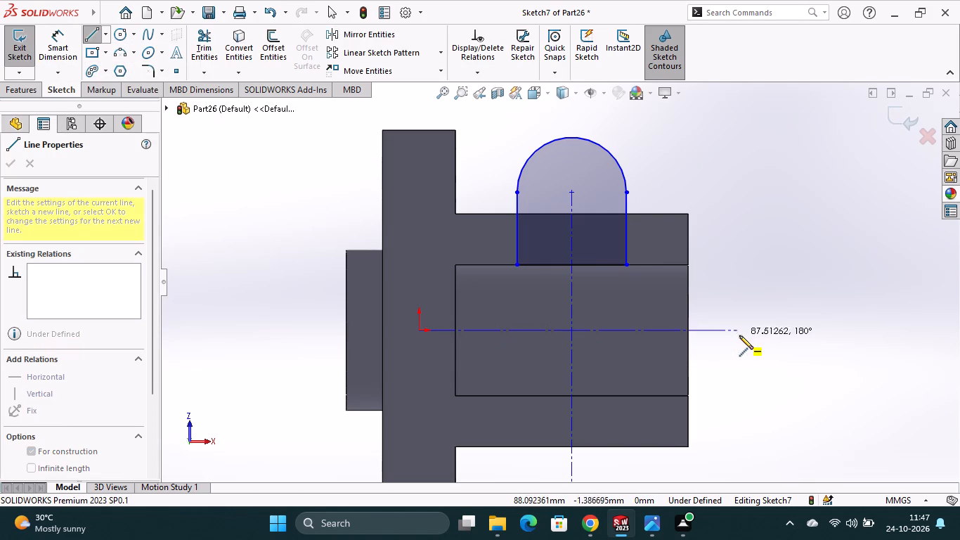
pyautogui.click(739, 335)
pyautogui.press('Escape')
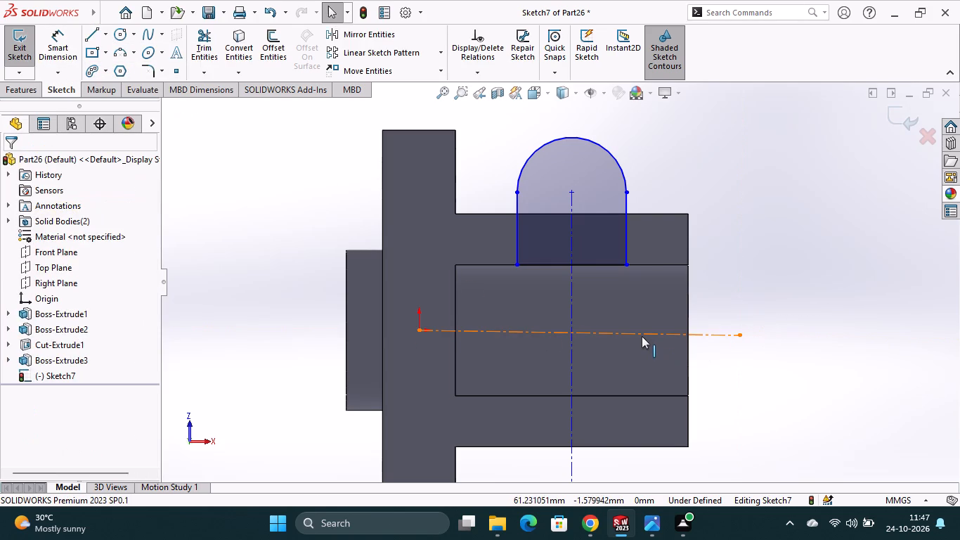
pyautogui.rightClick(642, 336)
pyautogui.click(654, 238)
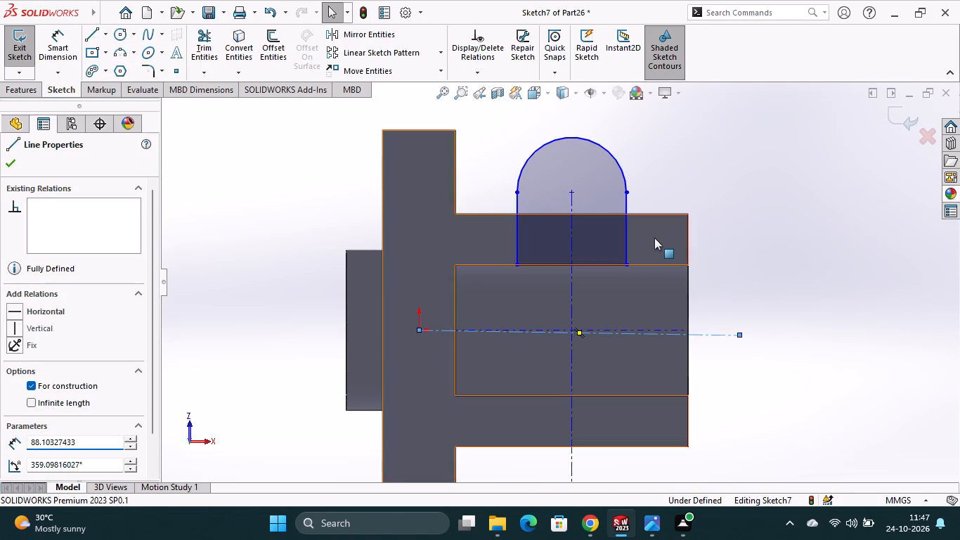
# Mirror the round-ended profile's arc and three lines about the horizontal centreline, keeping the original.
pyautogui.click(382, 38)
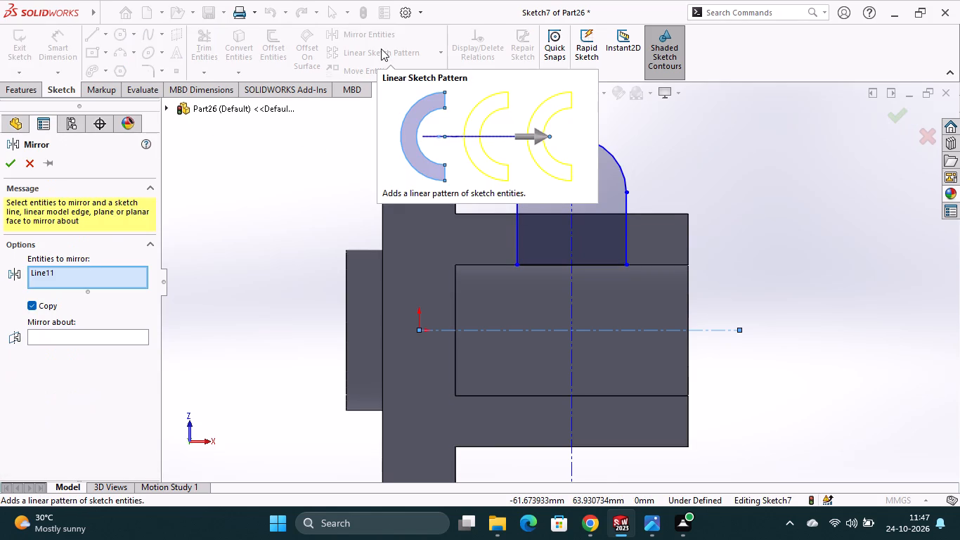
pyautogui.rightClick(32, 271)
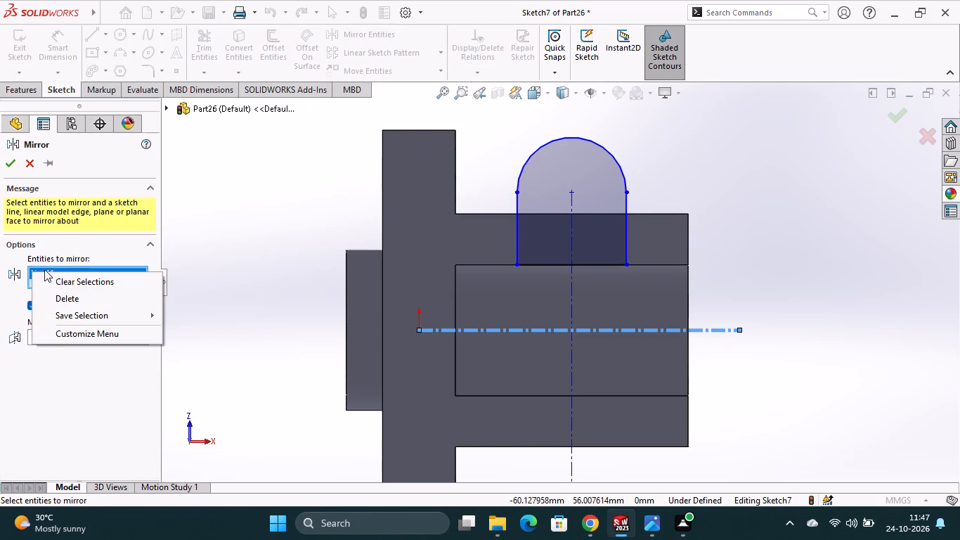
pyautogui.click(70, 297)
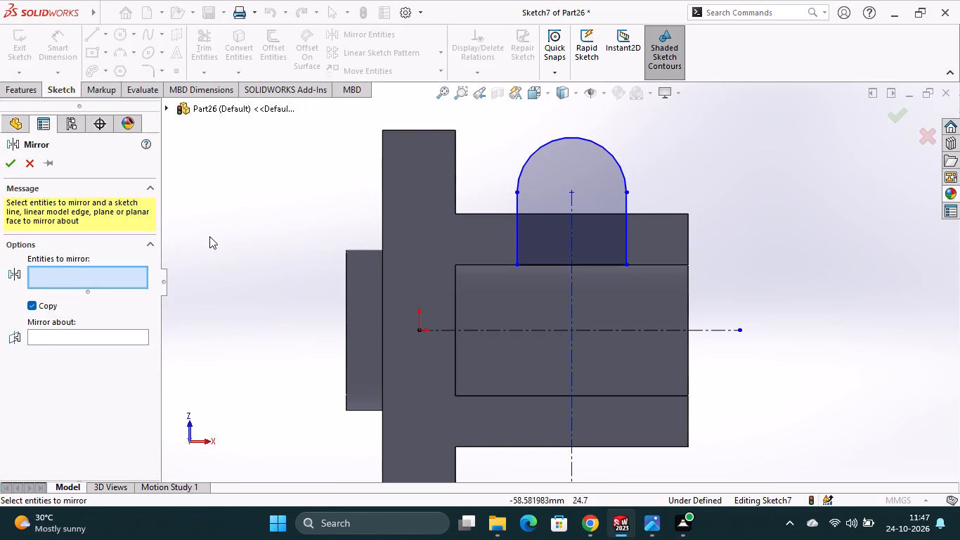
pyautogui.click(573, 167)
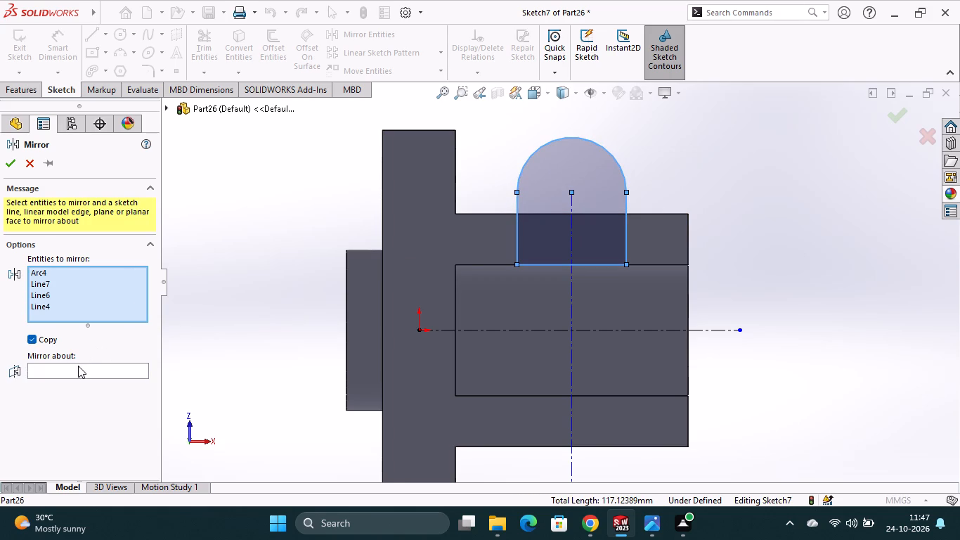
pyautogui.click(80, 372)
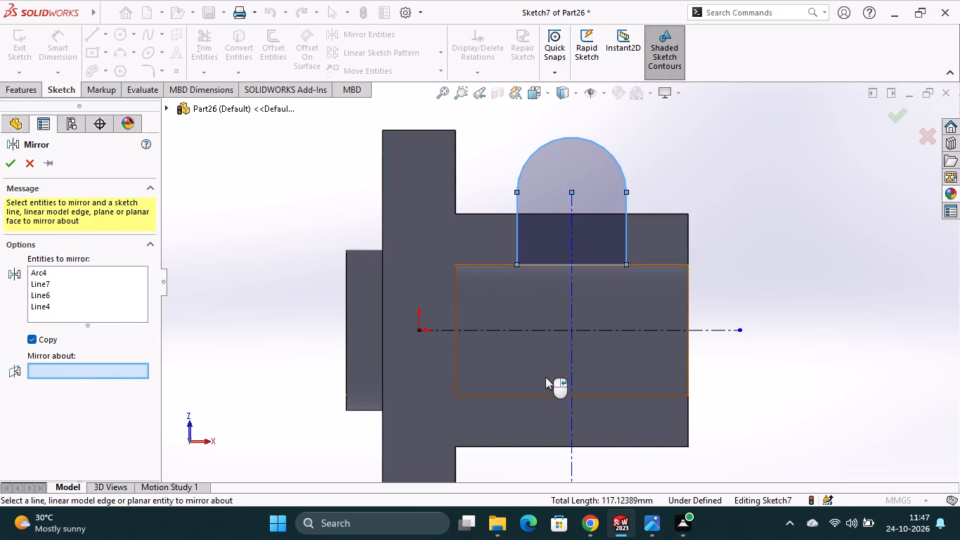
pyautogui.click(531, 329)
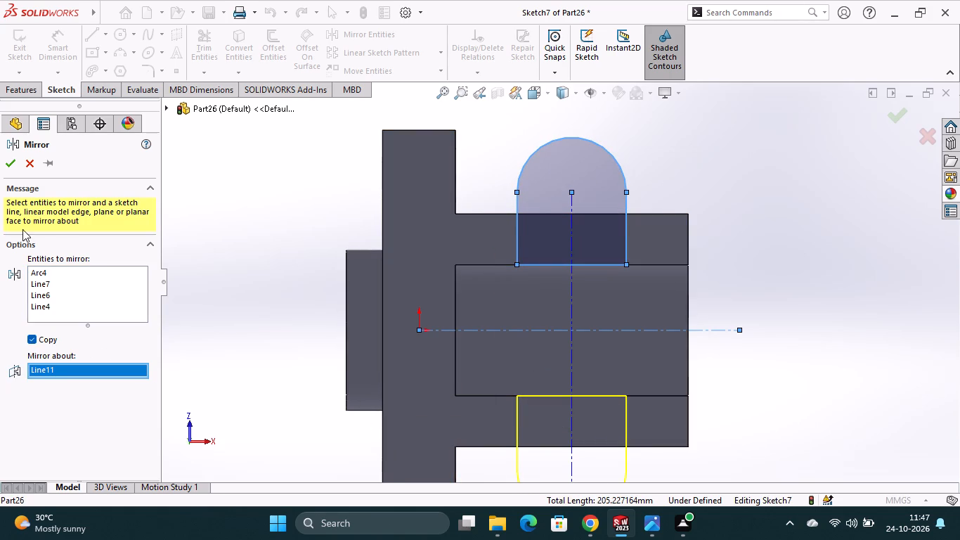
pyautogui.click(11, 160)
pyautogui.scroll(1, 609, 313)
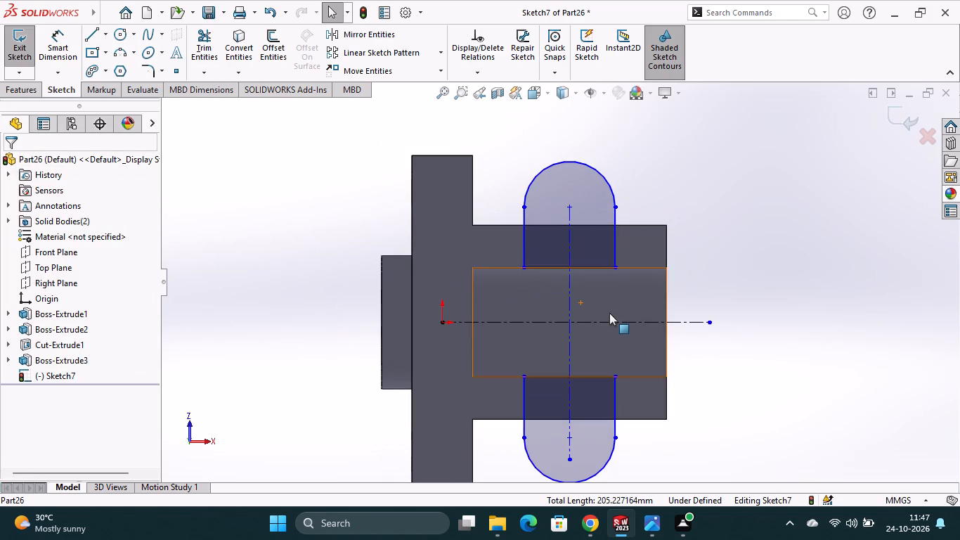
# Extrude both round-ended profiles 22 mm blind in the reversed direction, towards the half-cylinder, with the result merged.
pyautogui.click(29, 91)
pyautogui.click(17, 54)
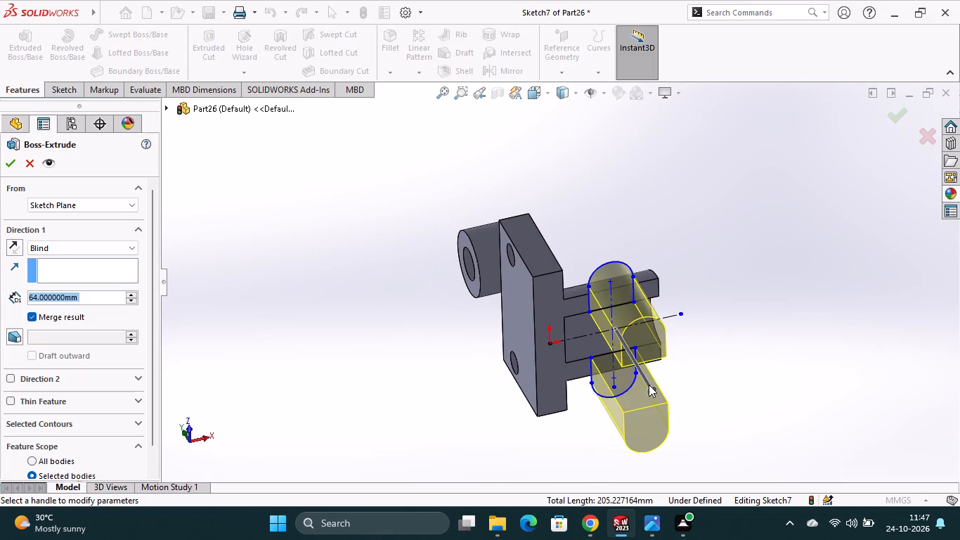
pyautogui.click(10, 248)
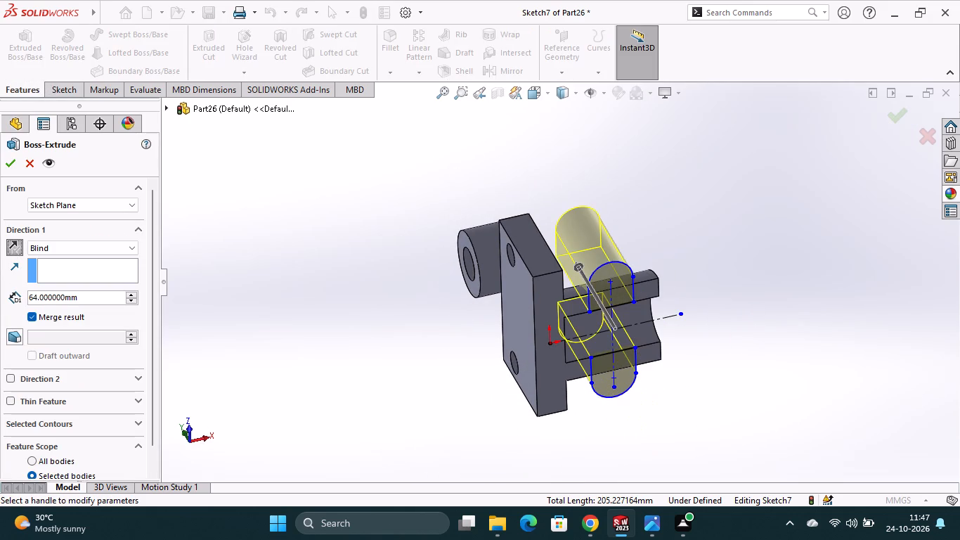
pyautogui.moveTo(82, 295); pyautogui.dragTo(14, 302)
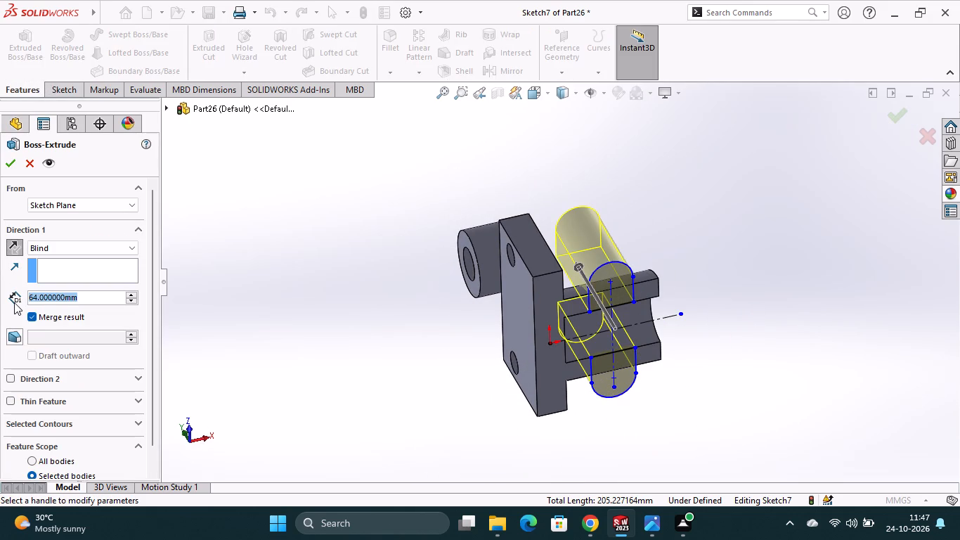
pyautogui.write('22')
pyautogui.press('Return')
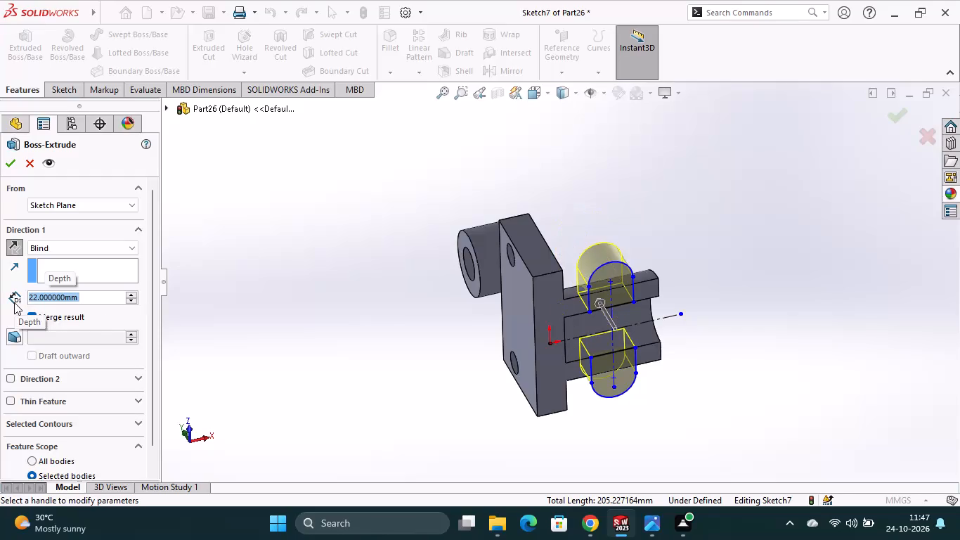
pyautogui.scroll(1, 772, 319)
pyautogui.moveTo(740, 292); pyautogui.dragTo(723, 449, button='middle')
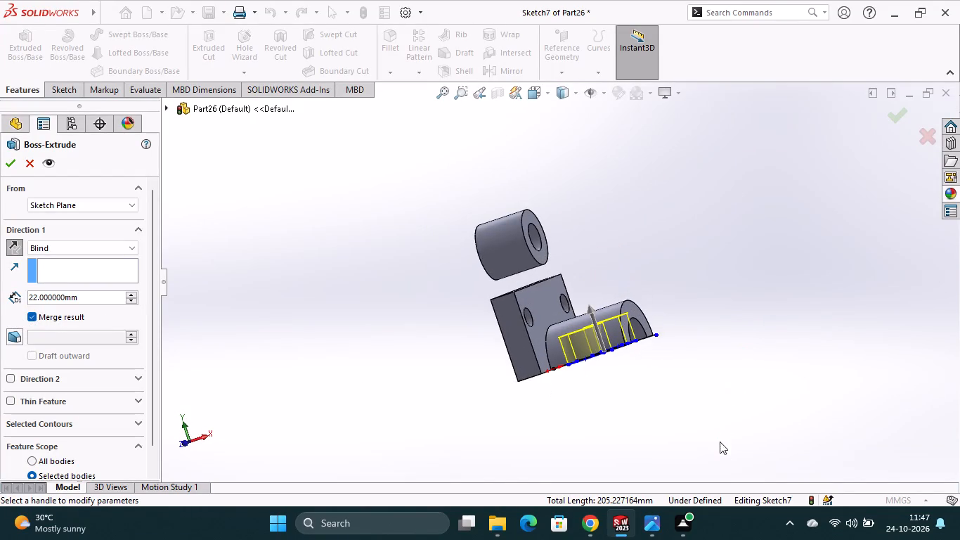
pyautogui.click(4, 159)
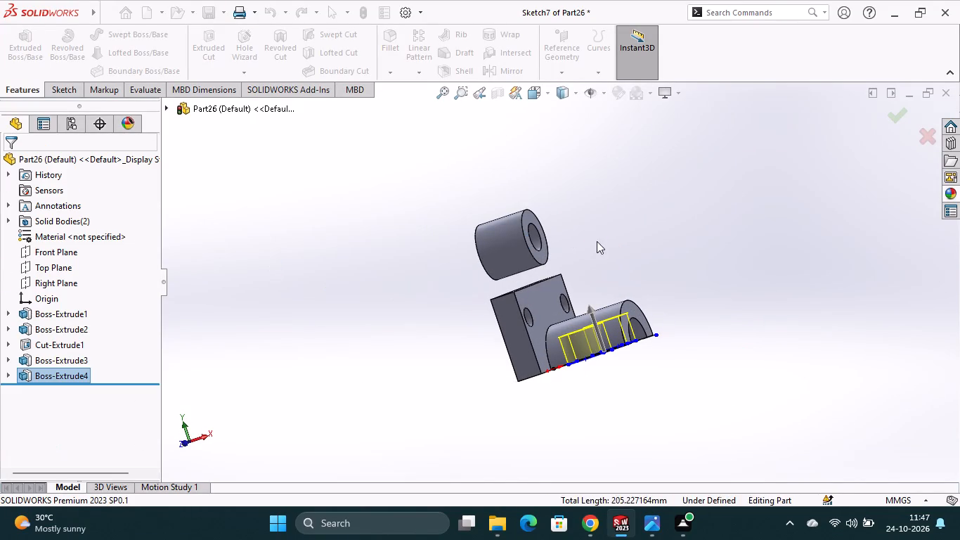
# On the side lugs' upper face, sketch two circles of about 7 mm radius, one centred on each lug's rounded end.
pyautogui.moveTo(597, 239); pyautogui.dragTo(617, 353, button='middle')
pyautogui.click(585, 341)
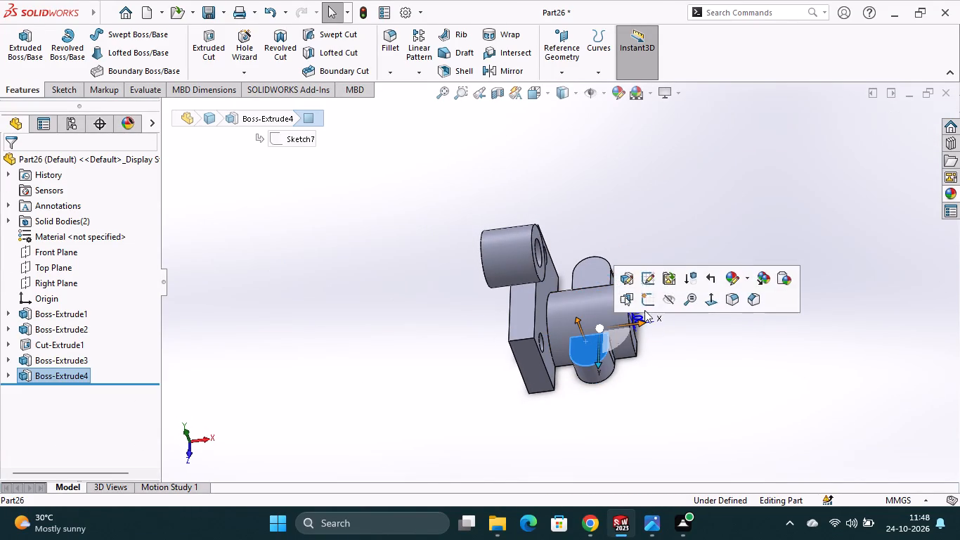
pyautogui.click(649, 305)
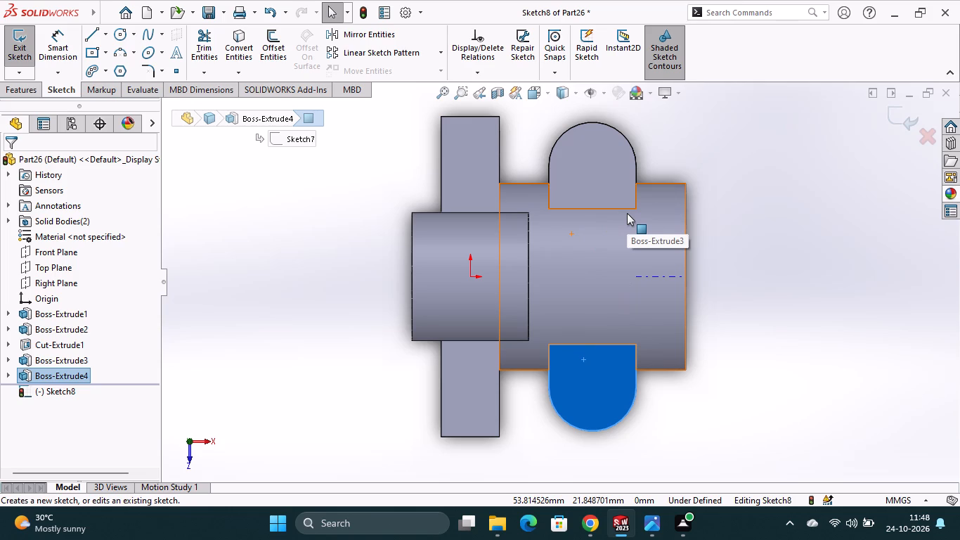
pyautogui.click(116, 37)
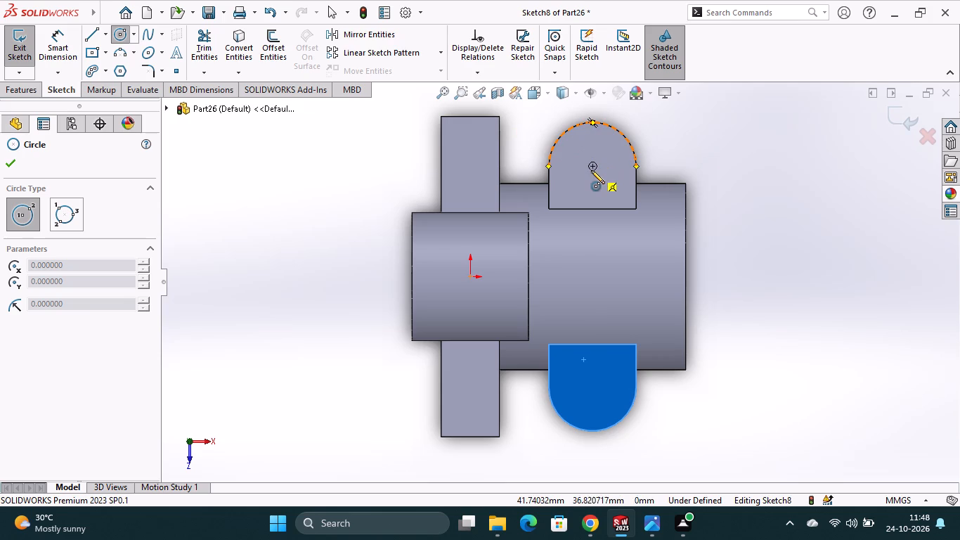
pyautogui.click(592, 166)
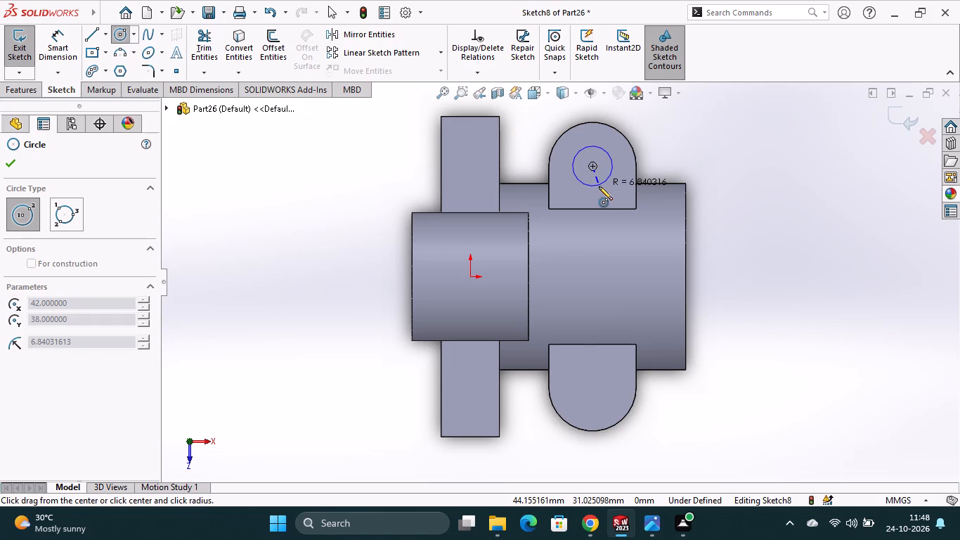
pyautogui.click(599, 186)
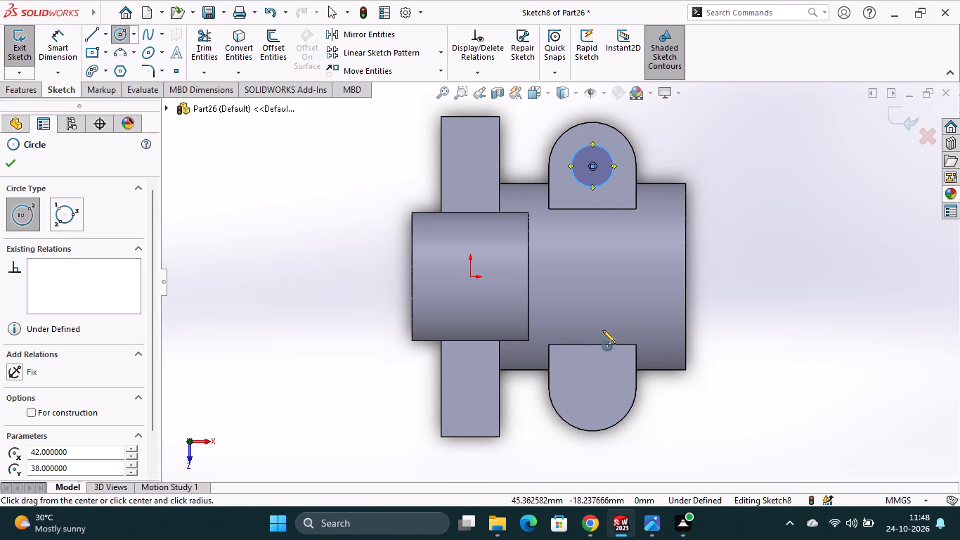
pyautogui.click(591, 387)
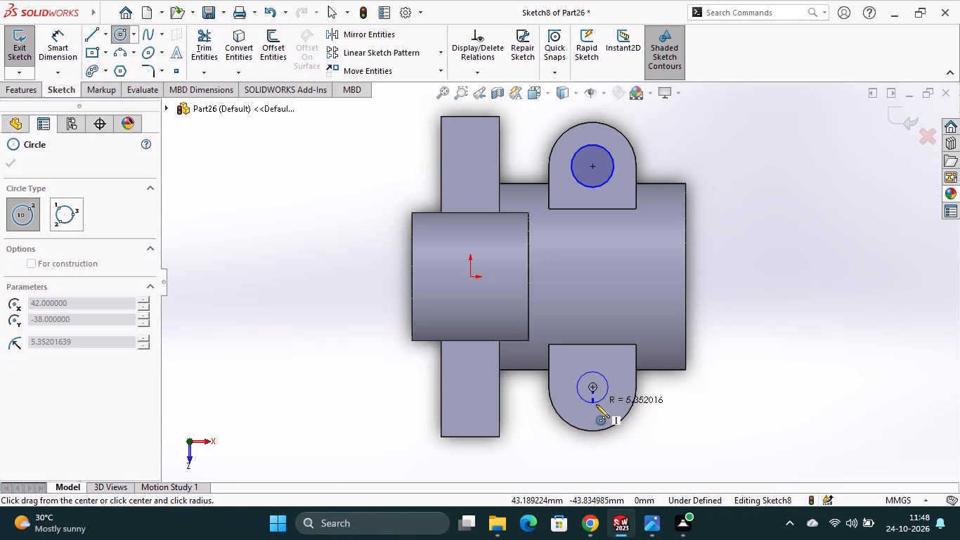
pyautogui.click(596, 406)
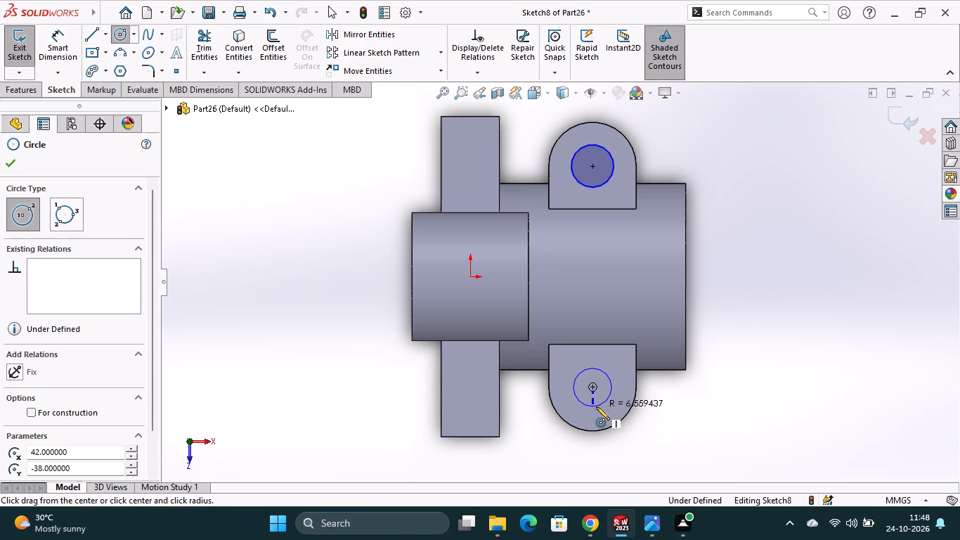
# Dimension one of the two side-lug circles to a 12 mm diameter.
pyautogui.click(69, 47)
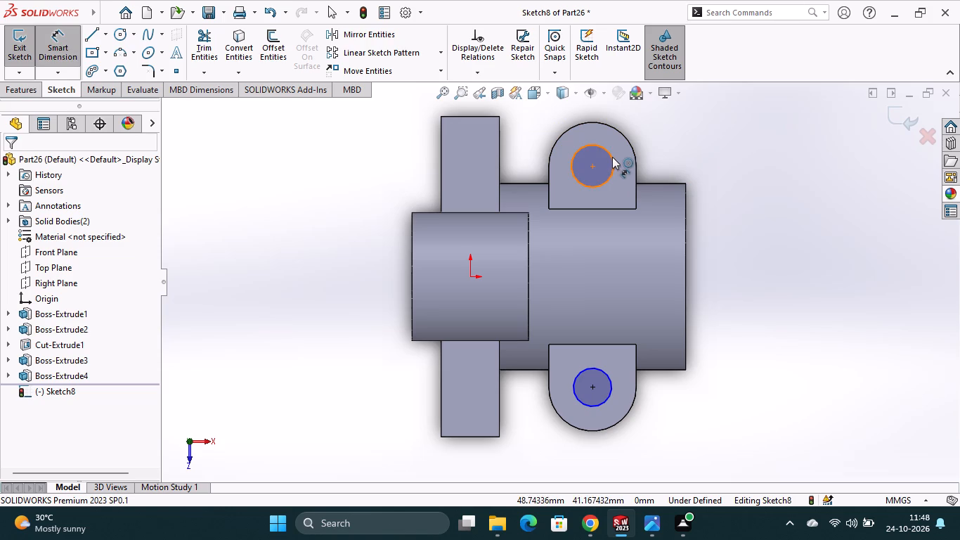
pyautogui.click(612, 157)
pyautogui.click(622, 140)
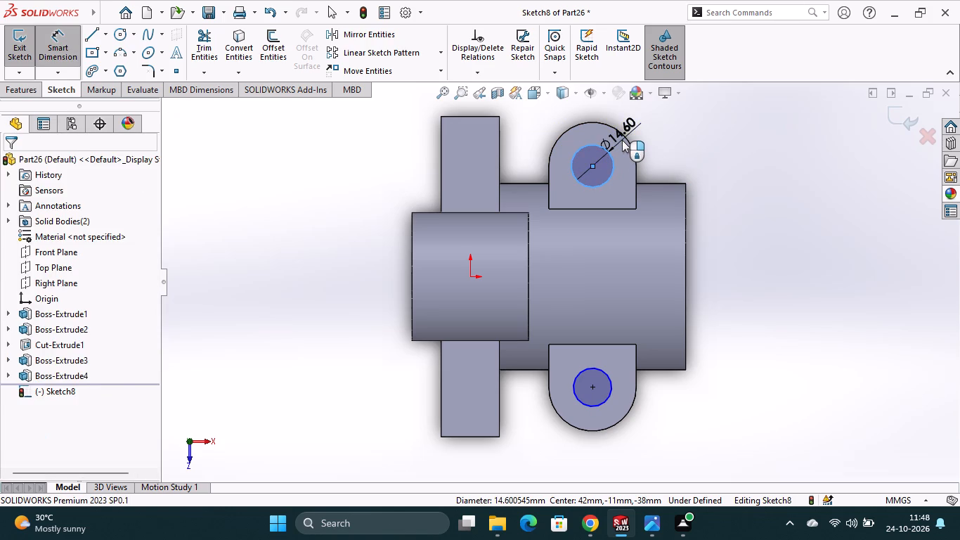
pyautogui.write('12')
pyautogui.press('Return')
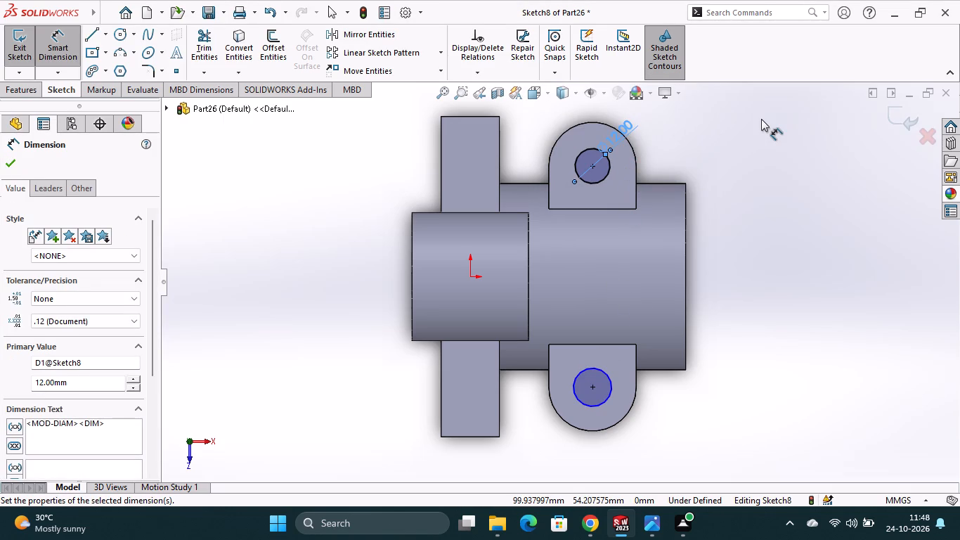
pyautogui.press('Escape')
# Make the other side-lug circle equal to the 12 mm circle.
pyautogui.click(589, 183)
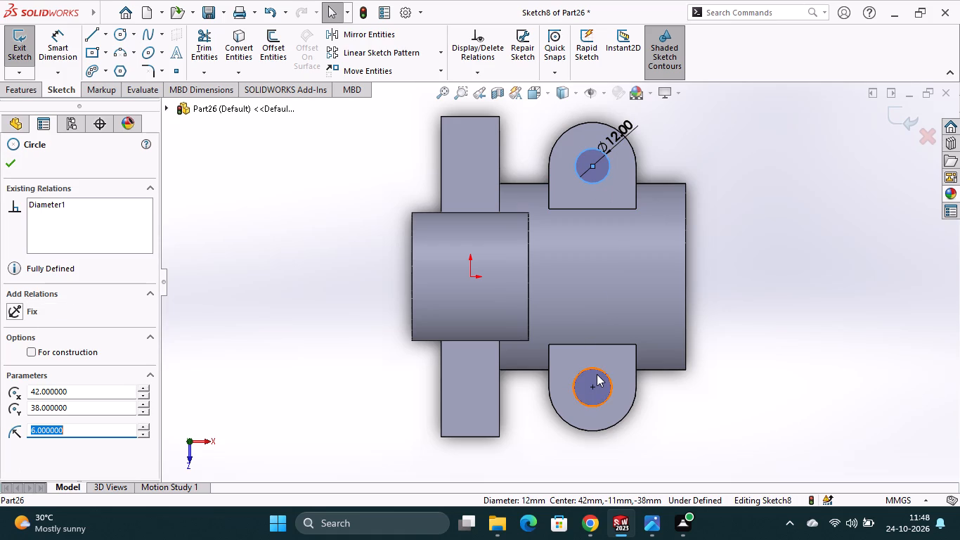
pyautogui.keyDown('ctrl'); pyautogui.click(597, 374); pyautogui.keyUp('ctrl')
pyautogui.click(699, 315)
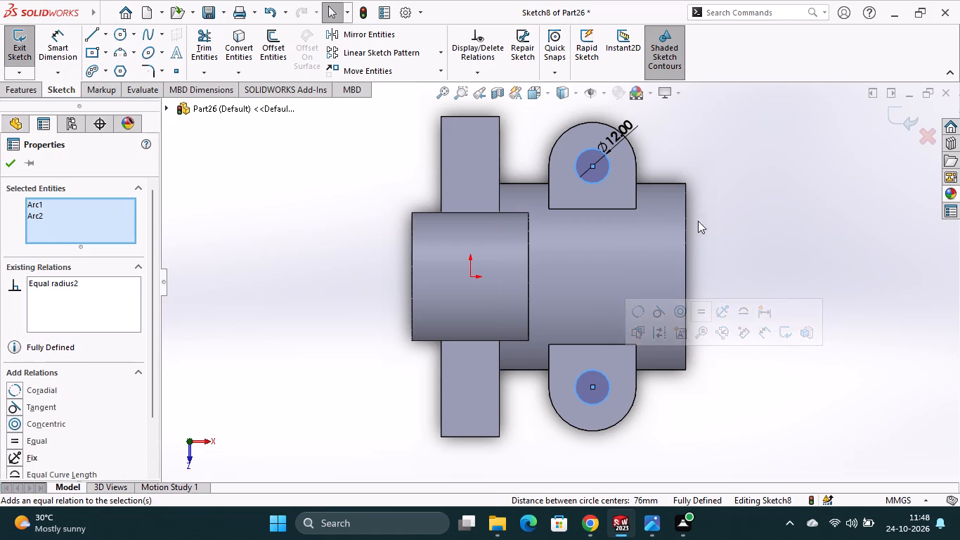
pyautogui.click(725, 180)
# Cut-extrude both 12 mm circles 22 mm blind through the side lugs.
pyautogui.click(27, 89)
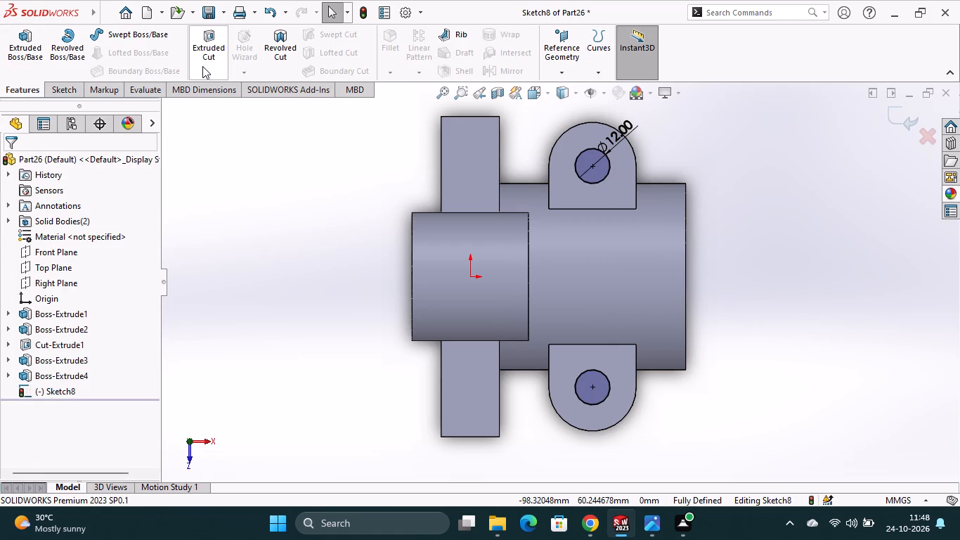
pyautogui.click(200, 64)
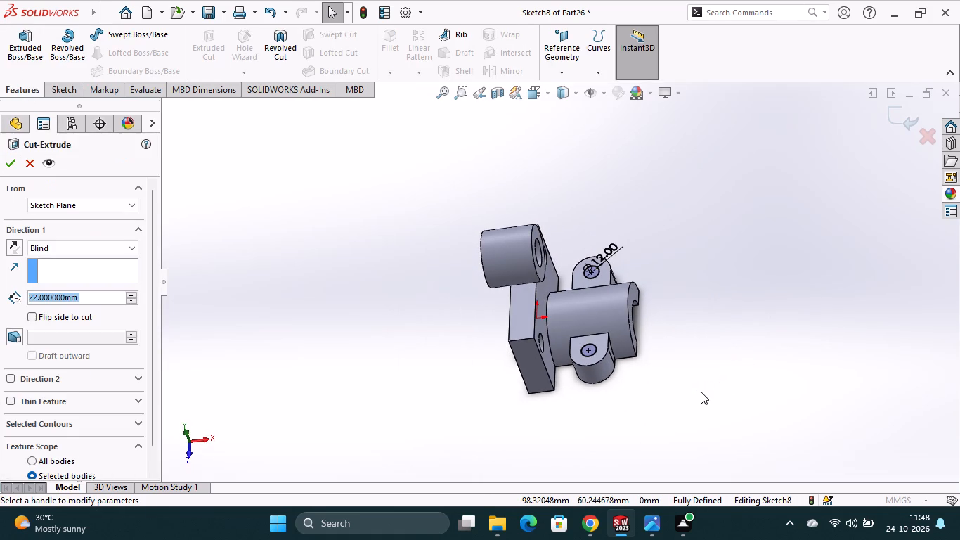
pyautogui.moveTo(673, 420); pyautogui.dragTo(599, 274, button='middle')
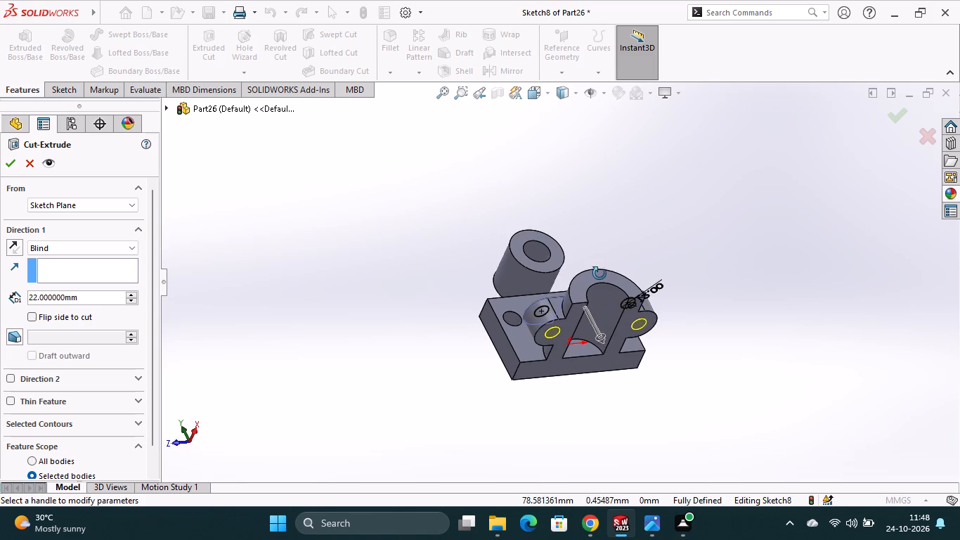
pyautogui.moveTo(599, 274); pyautogui.dragTo(599, 271, button='middle')
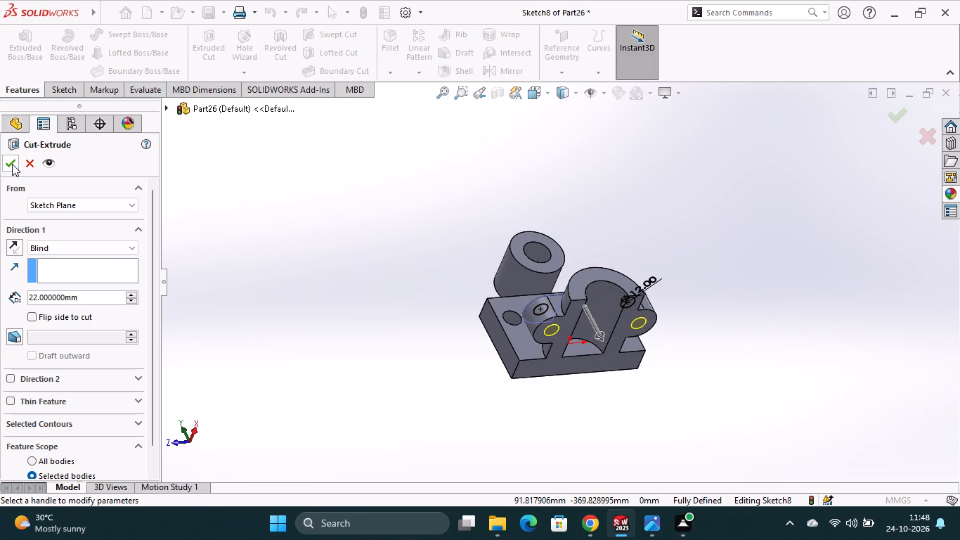
pyautogui.click(12, 163)
pyautogui.click(382, 413)
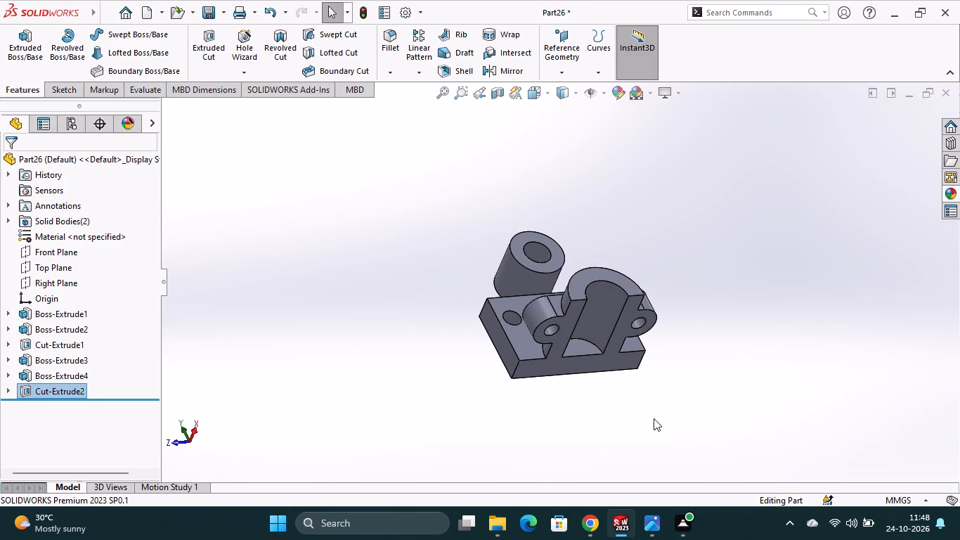
# Start a sketch on the block face carrying the half-cylinder and convert the face's outline and the bored boss's outer circle into it.
pyautogui.scroll(2, 698, 393)
pyautogui.moveTo(659, 381); pyautogui.dragTo(661, 488, button='middle')
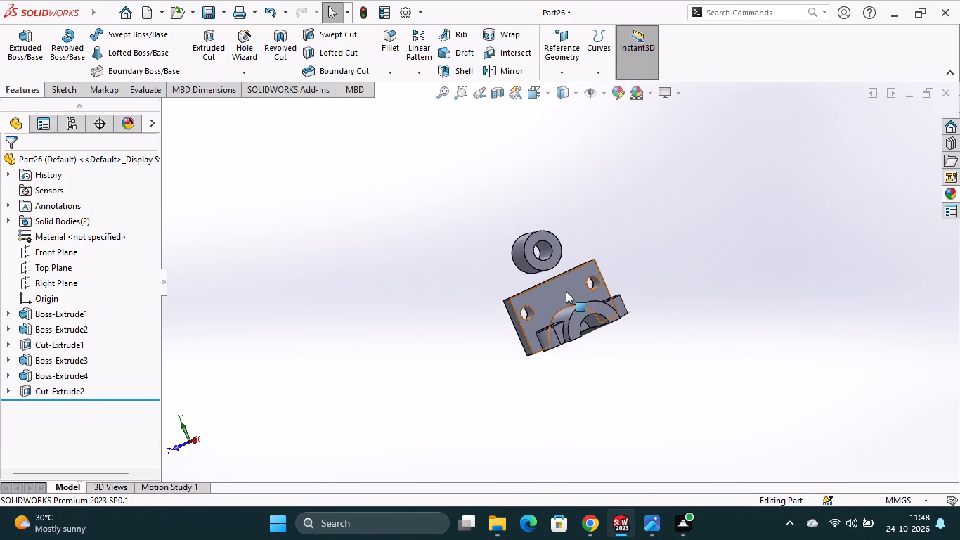
pyautogui.click(566, 291)
pyautogui.click(681, 344)
pyautogui.moveTo(580, 405); pyautogui.dragTo(615, 416, button='middle')
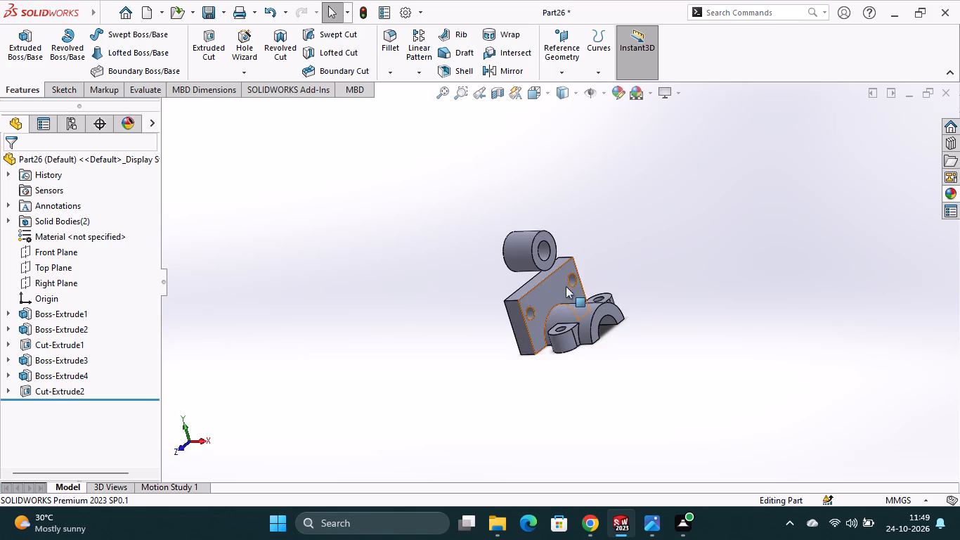
pyautogui.click(557, 291)
pyautogui.click(618, 252)
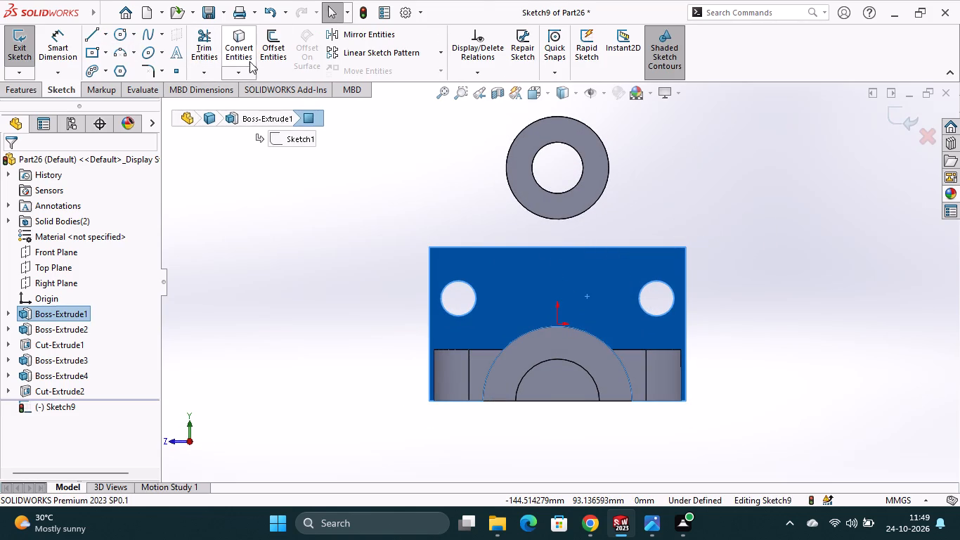
pyautogui.click(243, 43)
pyautogui.click(550, 219)
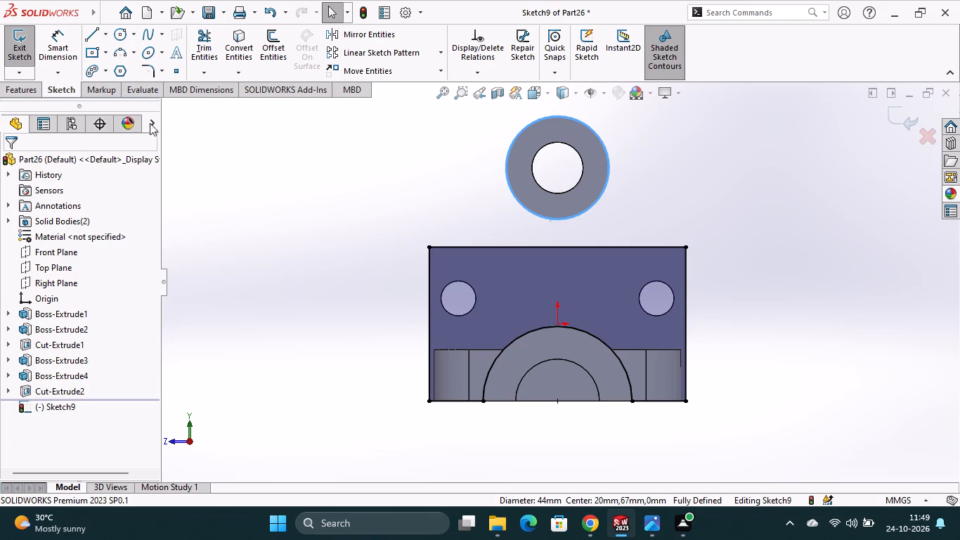
pyautogui.click(234, 43)
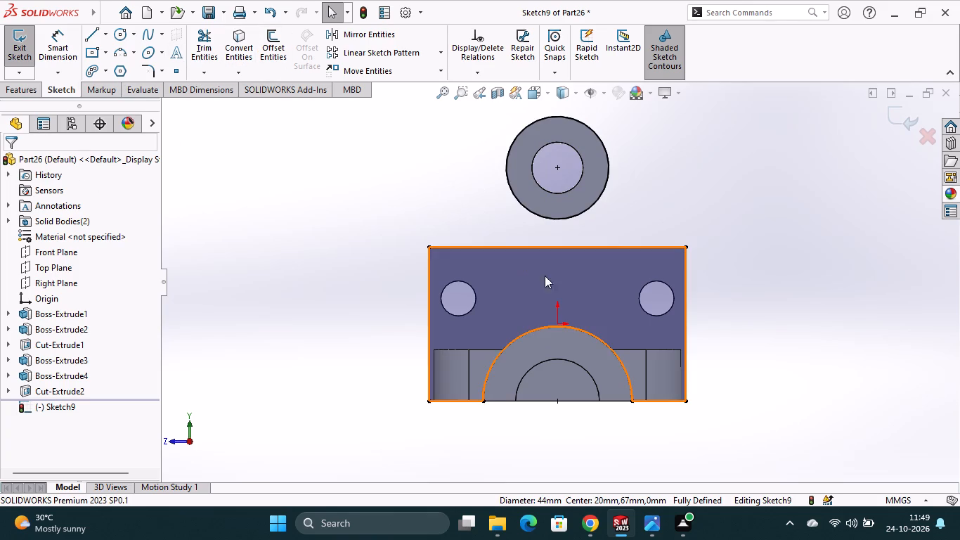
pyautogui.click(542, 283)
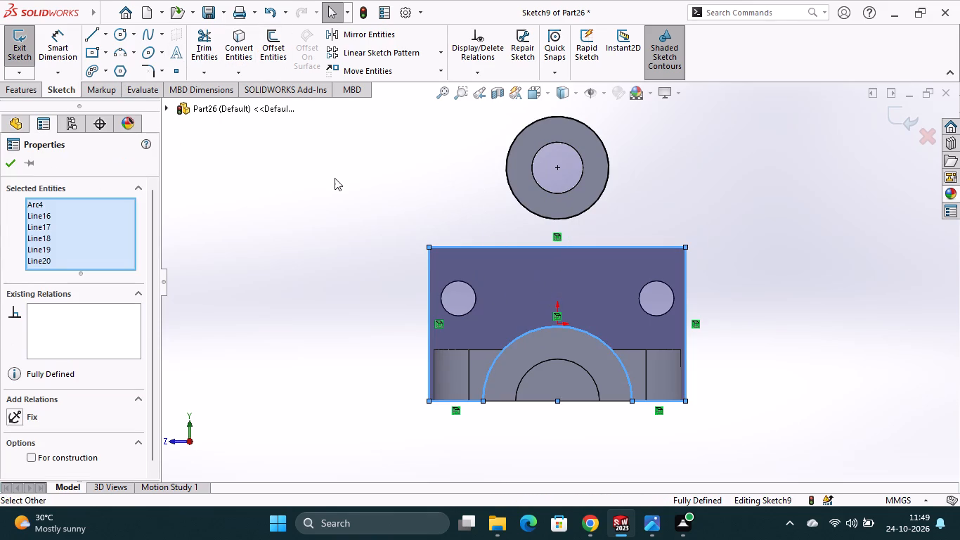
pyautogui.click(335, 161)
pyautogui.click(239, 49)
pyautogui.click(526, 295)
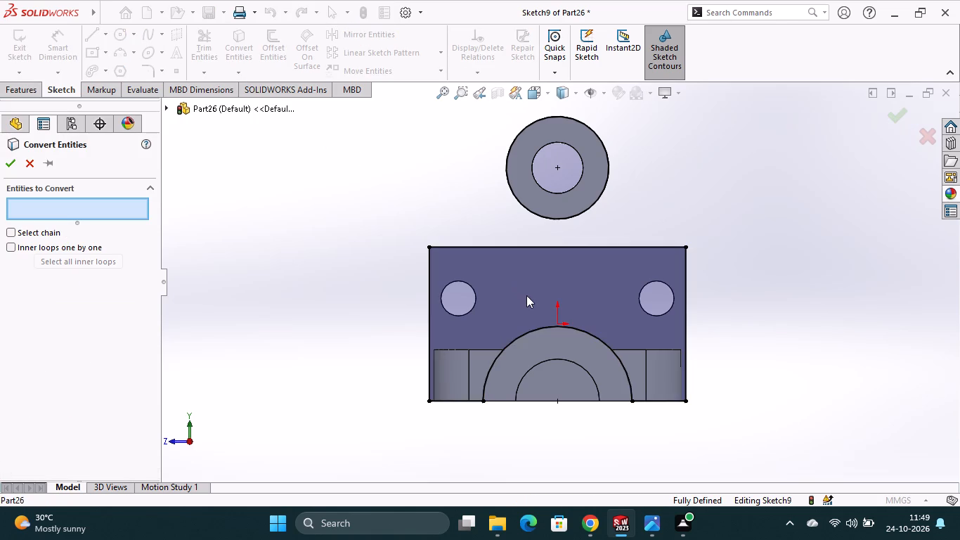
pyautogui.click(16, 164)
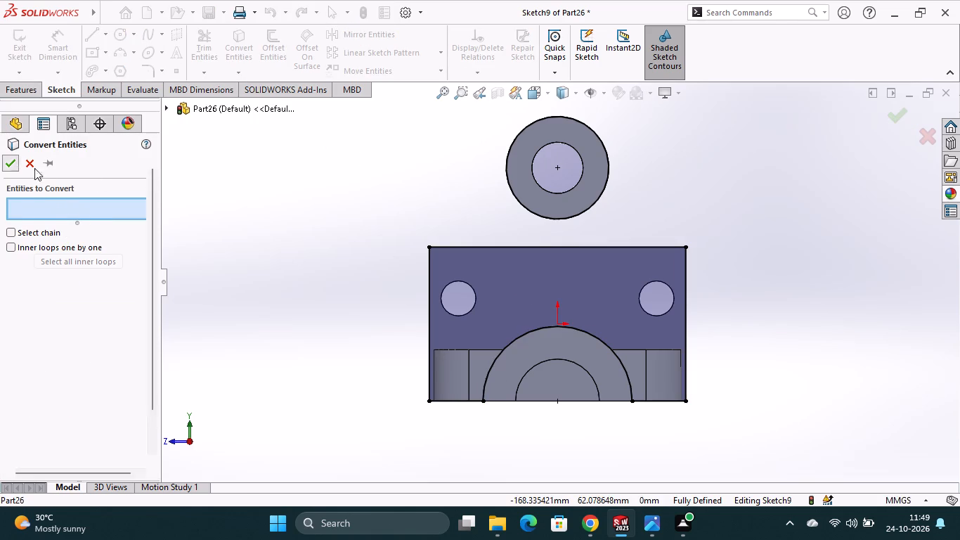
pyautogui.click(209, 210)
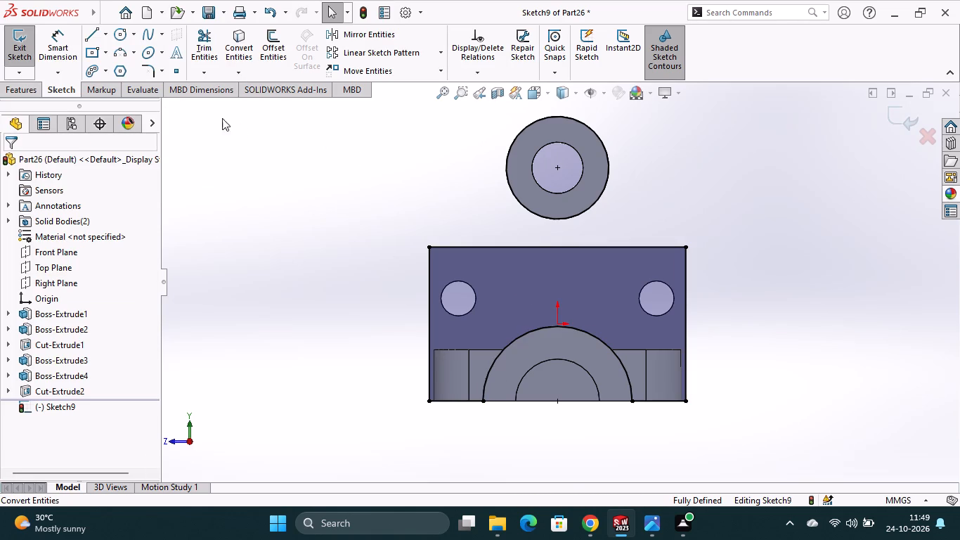
# Sketch a horizontal centreline through the bored boss's centre, extending past its outer circle on both sides.
pyautogui.click(104, 34)
pyautogui.click(115, 68)
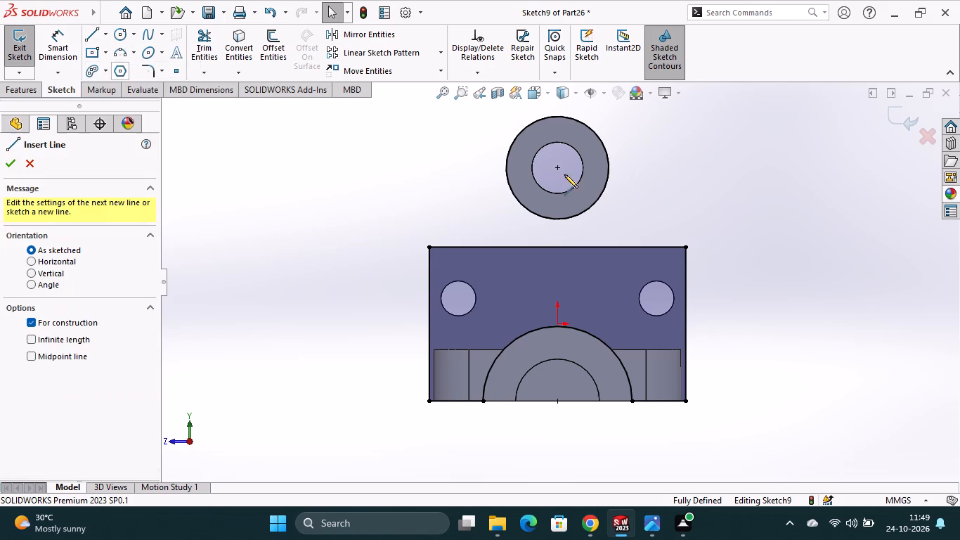
pyautogui.click(447, 166)
pyautogui.click(646, 170)
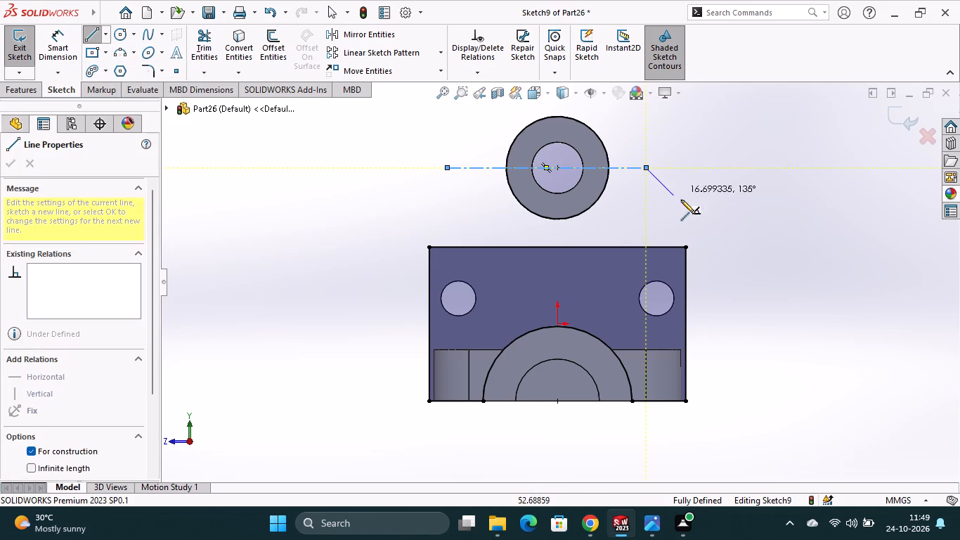
# Sketch two sloping lines of about 47 mm, joining the boss circle's intersections with the centreline to the block's two upper corners.
pyautogui.click(97, 37)
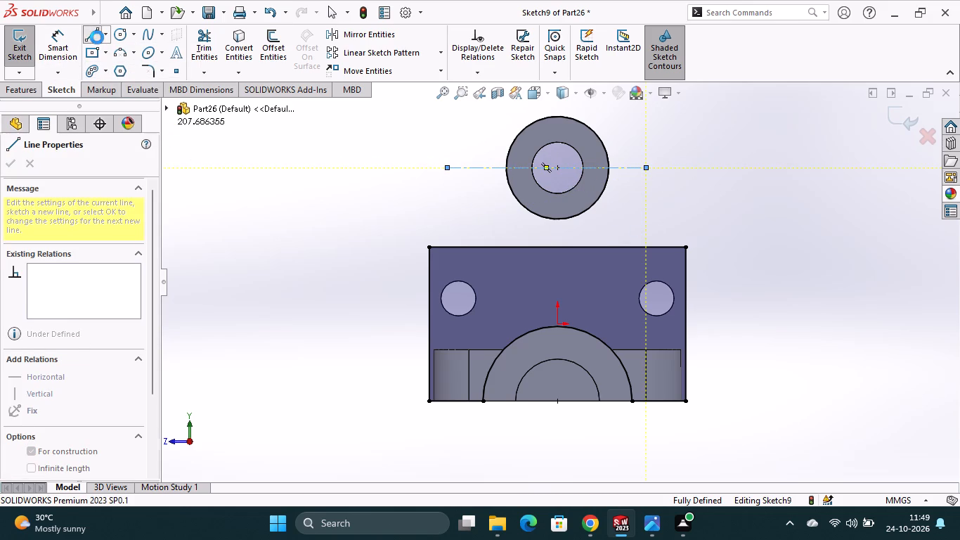
pyautogui.click(505, 168)
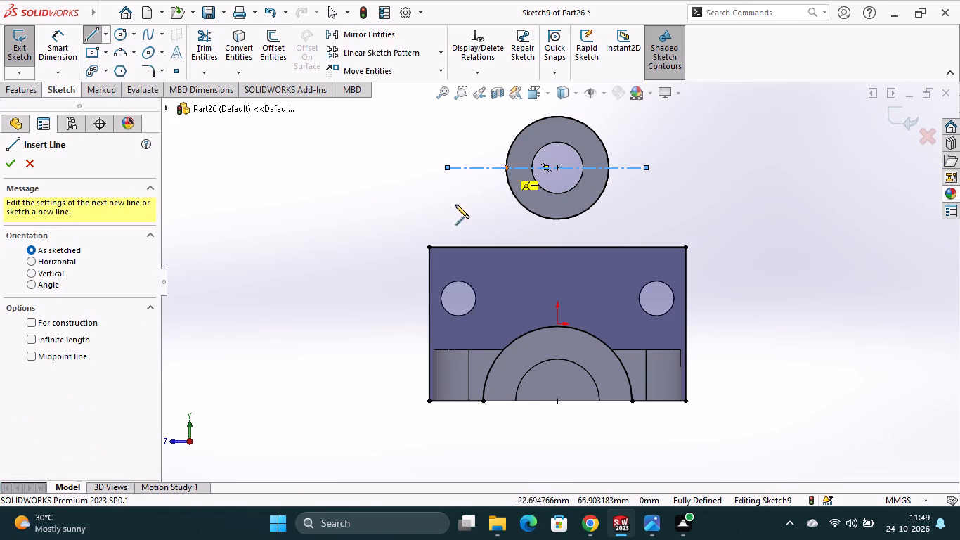
pyautogui.click(427, 247)
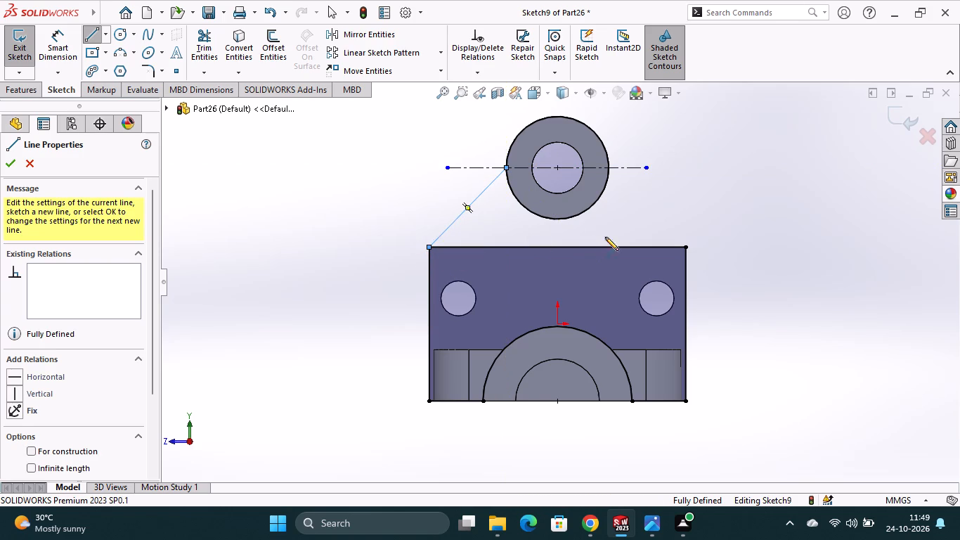
pyautogui.press('Escape')
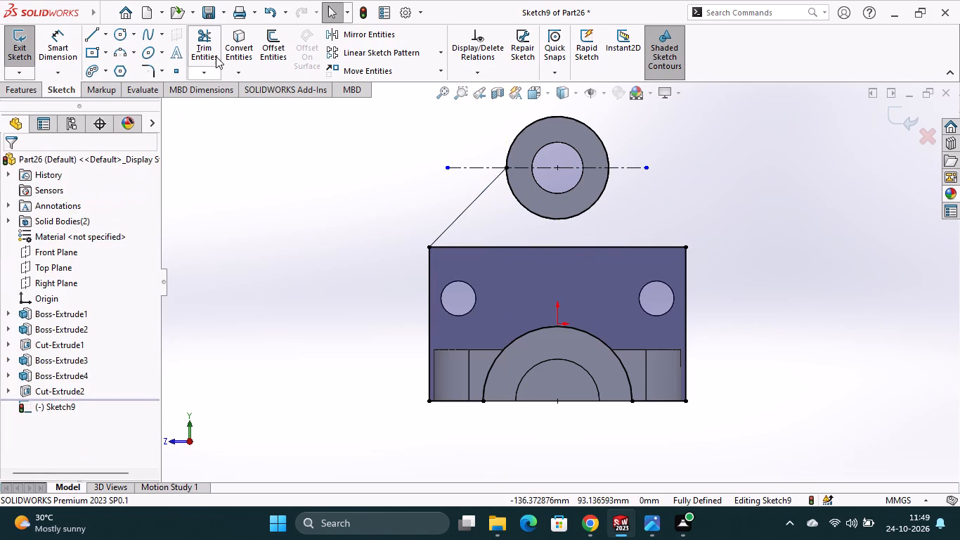
pyautogui.click(102, 41)
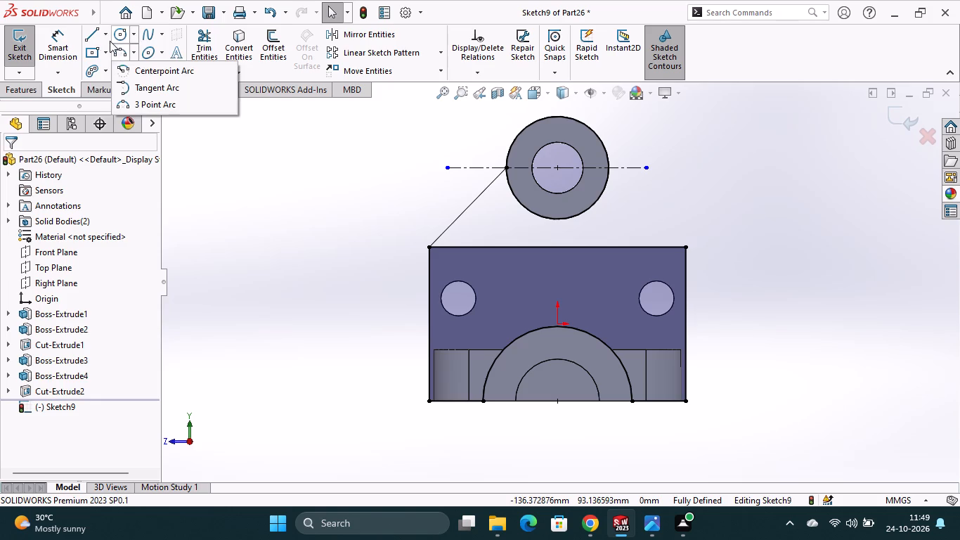
pyautogui.click(90, 36)
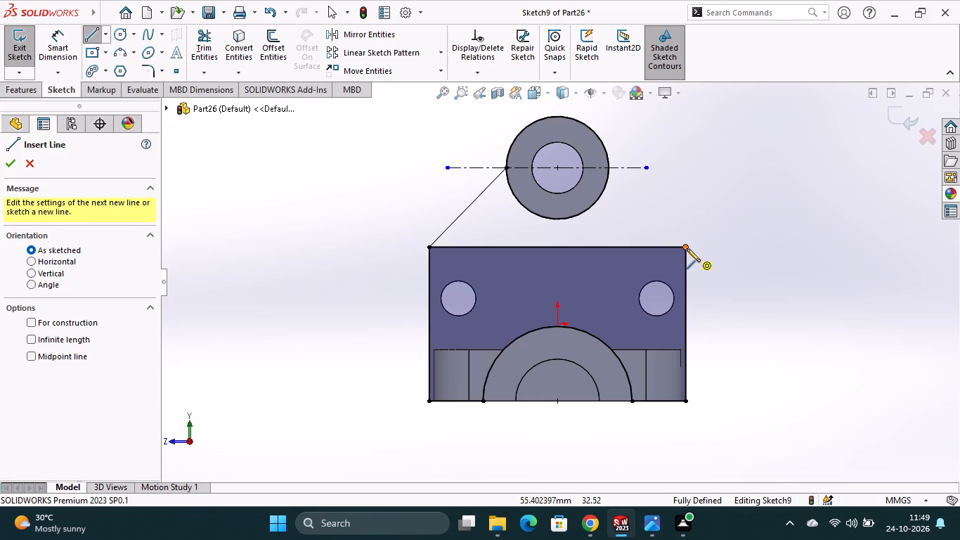
pyautogui.click(687, 245)
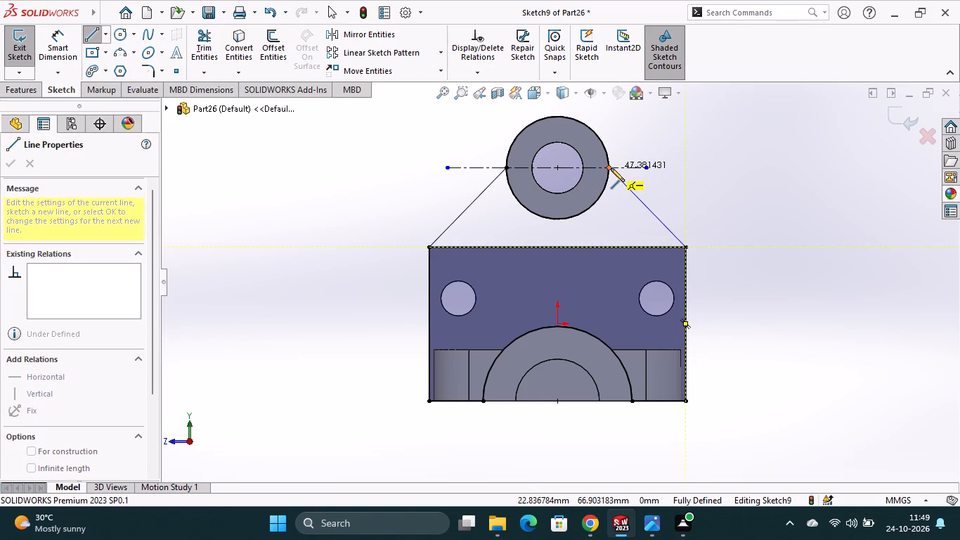
pyautogui.click(611, 167)
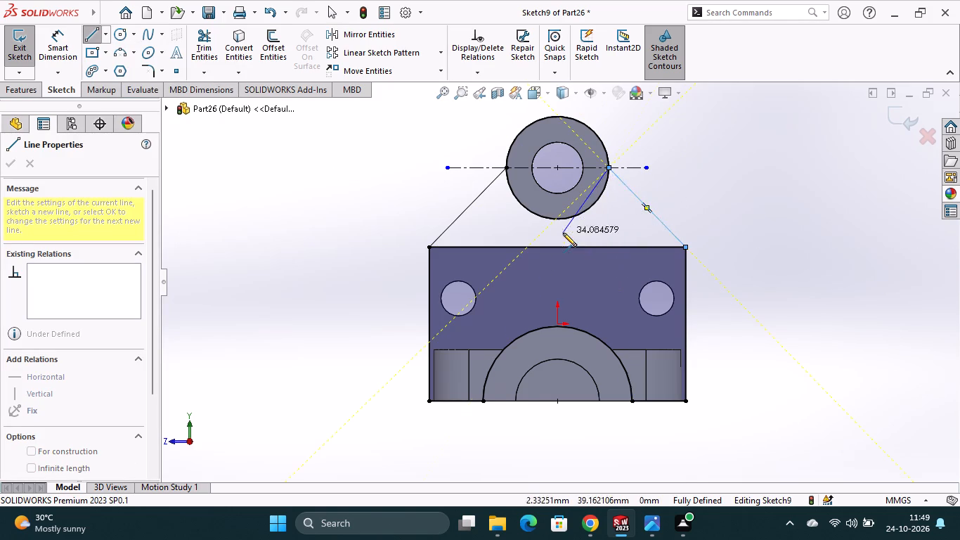
pyautogui.press('Escape')
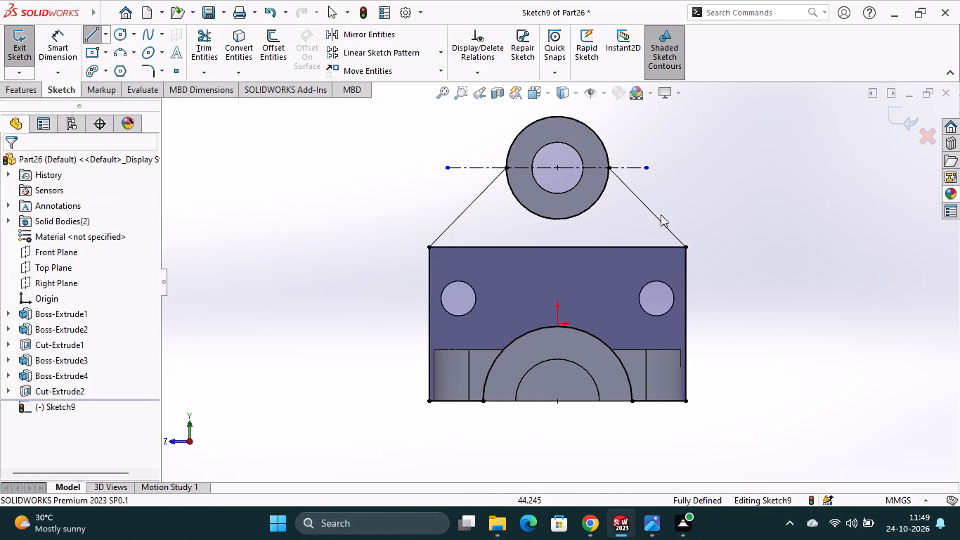
# Trim the boss circle's upper arc, the block's side and bottom lines and the half-cylinder arc, leaving only the tapered web profile.
pyautogui.click(205, 43)
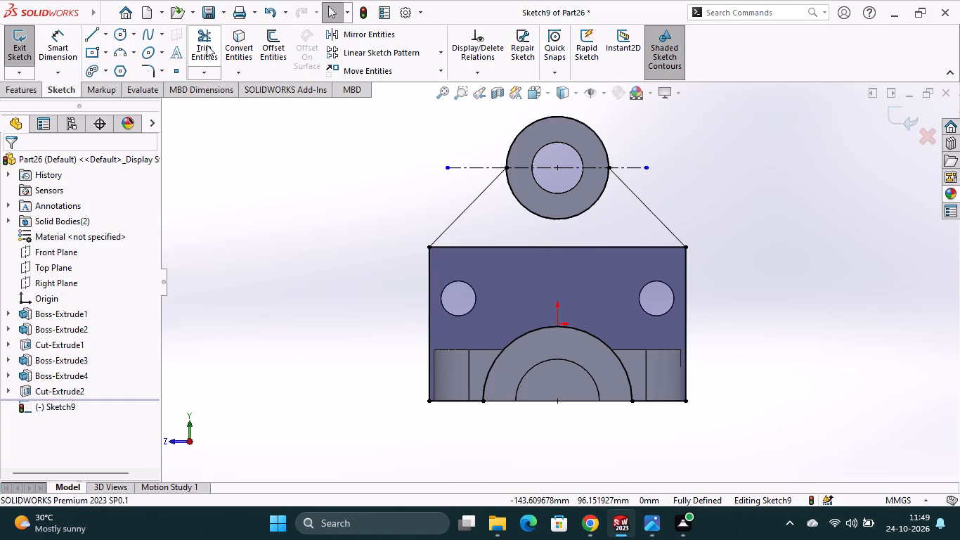
pyautogui.click(512, 138)
pyautogui.click(429, 285)
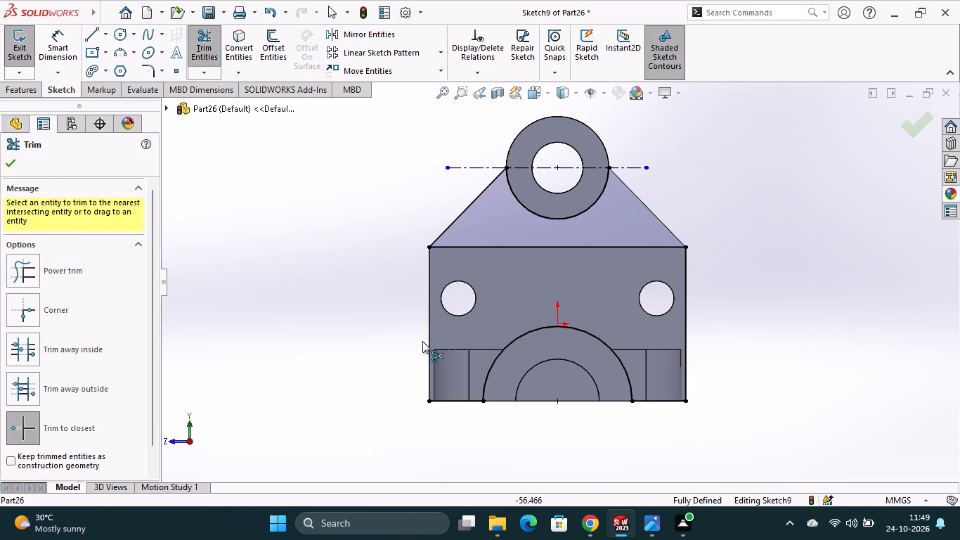
pyautogui.click(450, 402)
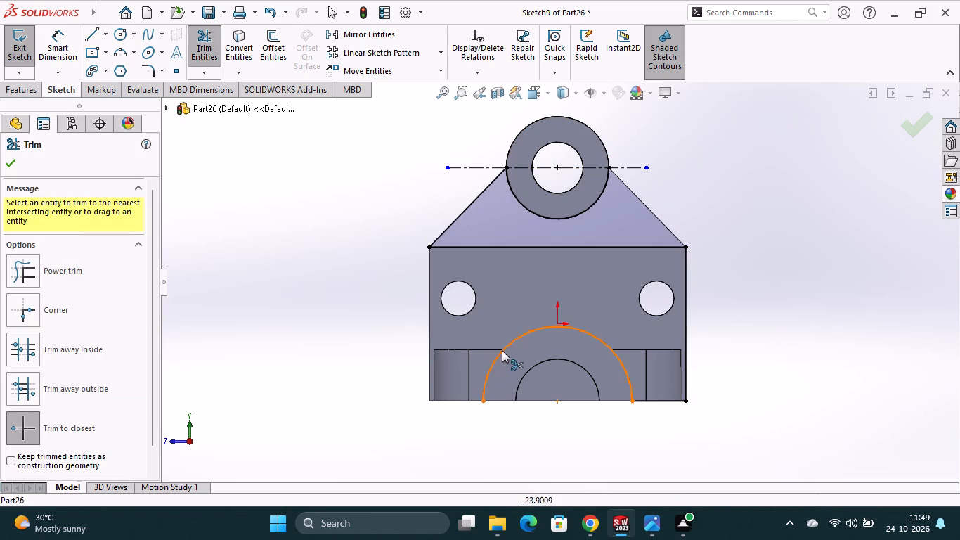
pyautogui.click(502, 350)
pyautogui.click(656, 400)
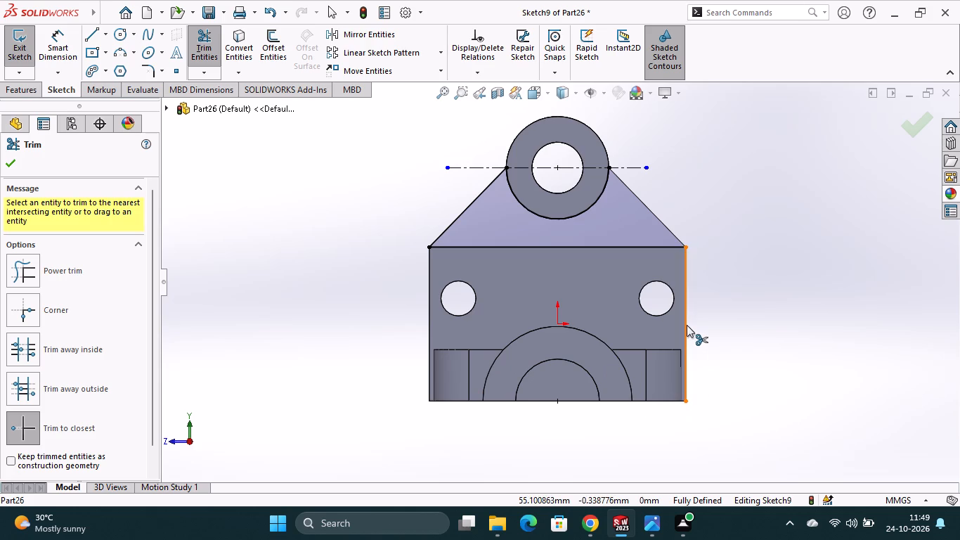
pyautogui.click(687, 325)
# Extrude the tapered web profile 10 mm blind in the reversed direction, over the block's thickness, merged with the existing bodies.
pyautogui.moveTo(732, 266); pyautogui.dragTo(691, 316, button='middle')
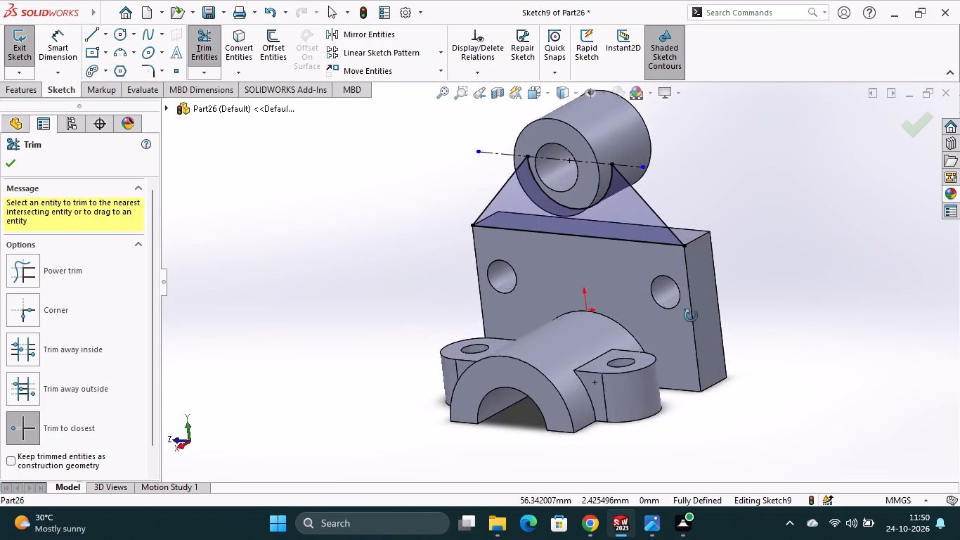
pyautogui.moveTo(691, 316); pyautogui.dragTo(670, 330, button='middle')
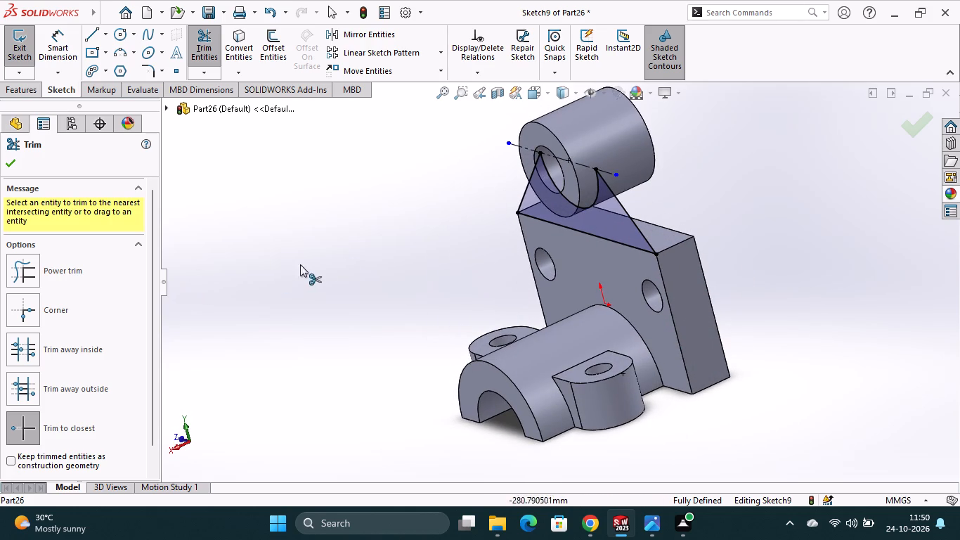
pyautogui.click(22, 91)
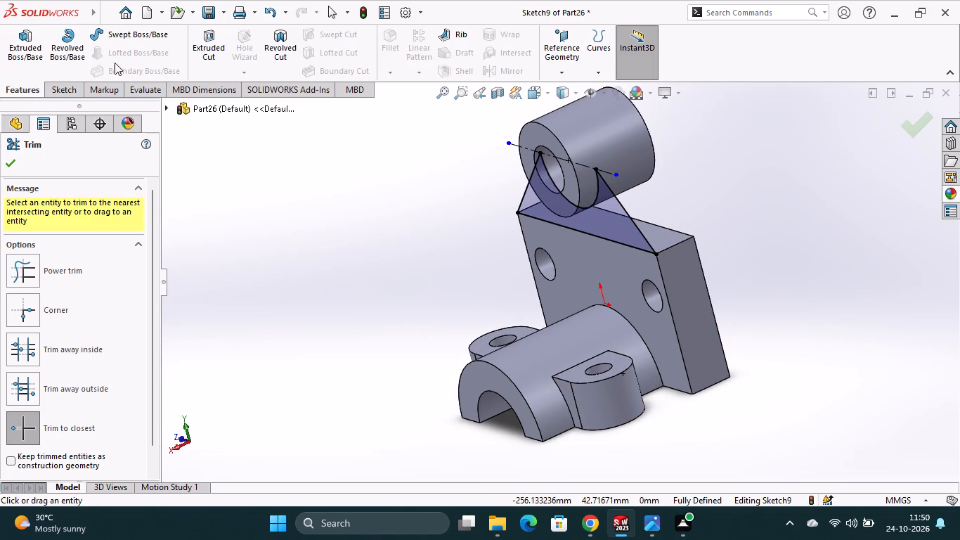
pyautogui.click(30, 50)
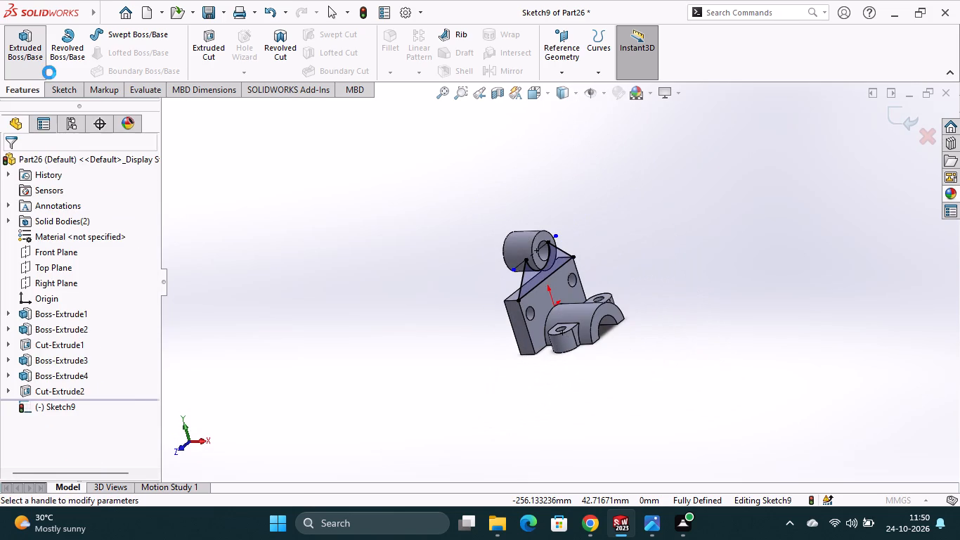
pyautogui.click(20, 248)
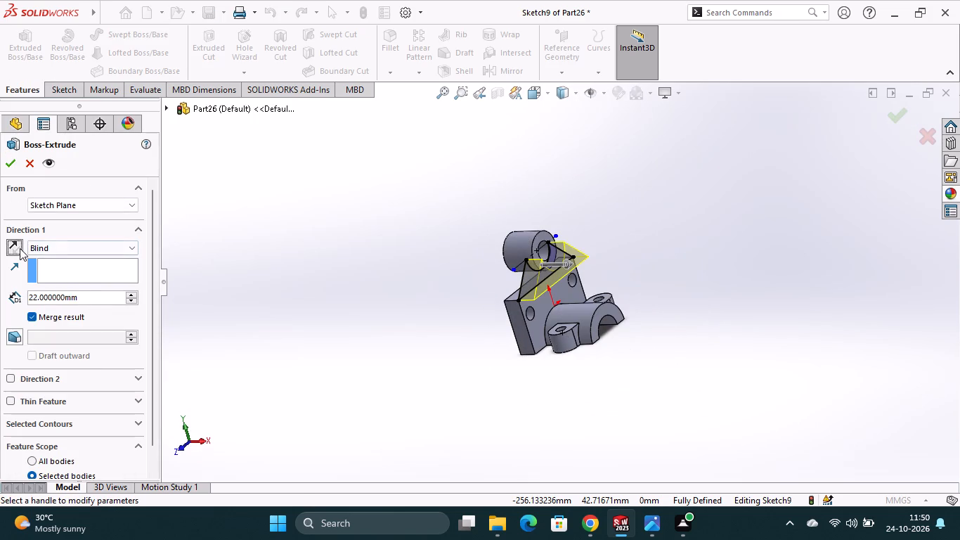
pyautogui.moveTo(99, 298); pyautogui.dragTo(29, 295)
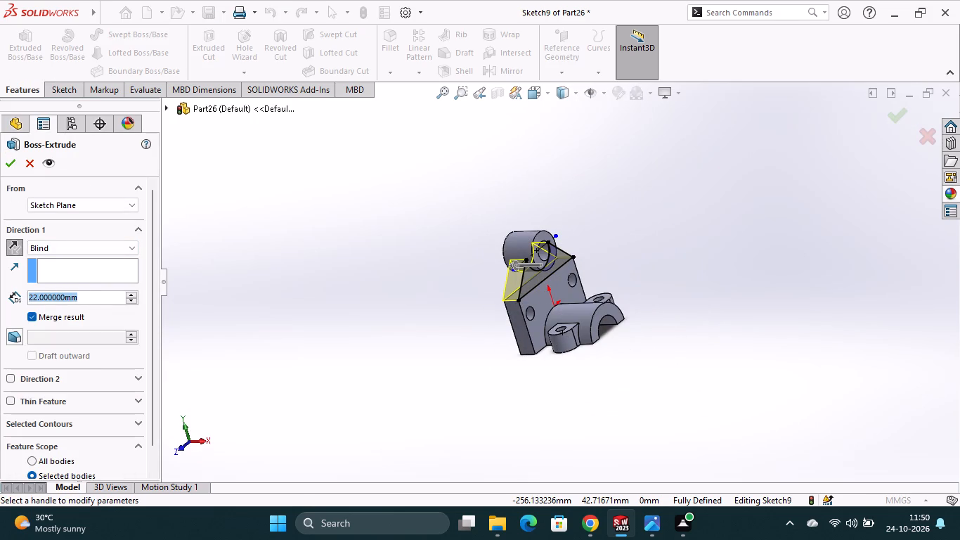
pyautogui.moveTo(29, 295); pyautogui.dragTo(28, 297)
pyautogui.write('10')
pyautogui.press('Return')
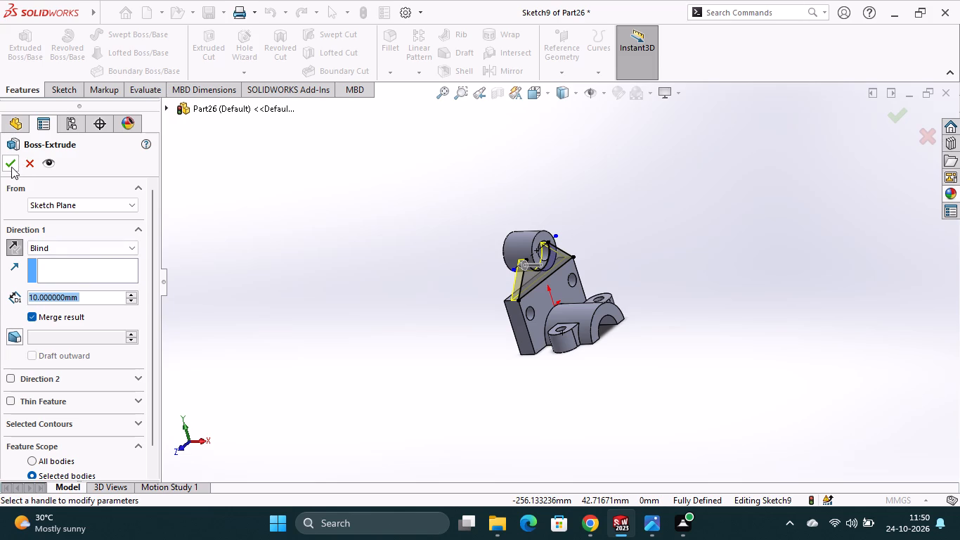
pyautogui.click(11, 167)
pyautogui.click(382, 346)
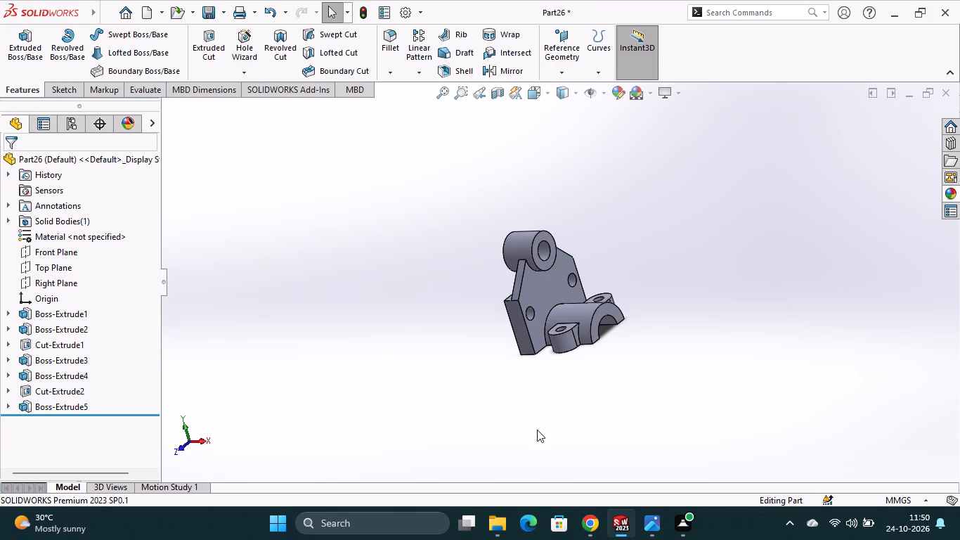
# Start a new sketch on the Front Plane.
pyautogui.moveTo(538, 430); pyautogui.dragTo(578, 446, button='middle')
pyautogui.scroll(1, 593, 437)
pyautogui.moveTo(593, 437); pyautogui.dragTo(592, 420, button='middle')
pyautogui.scroll(-5, 564, 302)
pyautogui.moveTo(670, 398); pyautogui.dragTo(654, 384, button='middle')
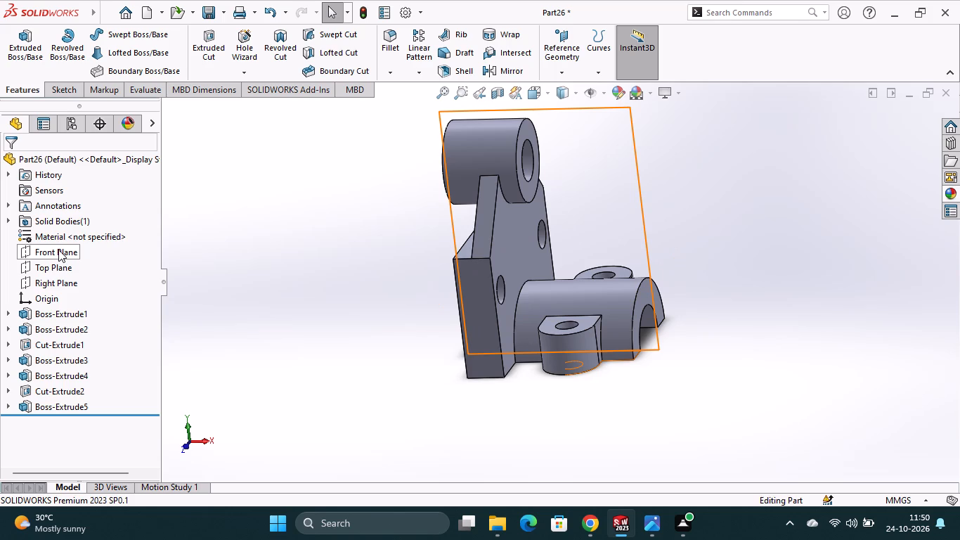
pyautogui.click(58, 249)
pyautogui.click(74, 231)
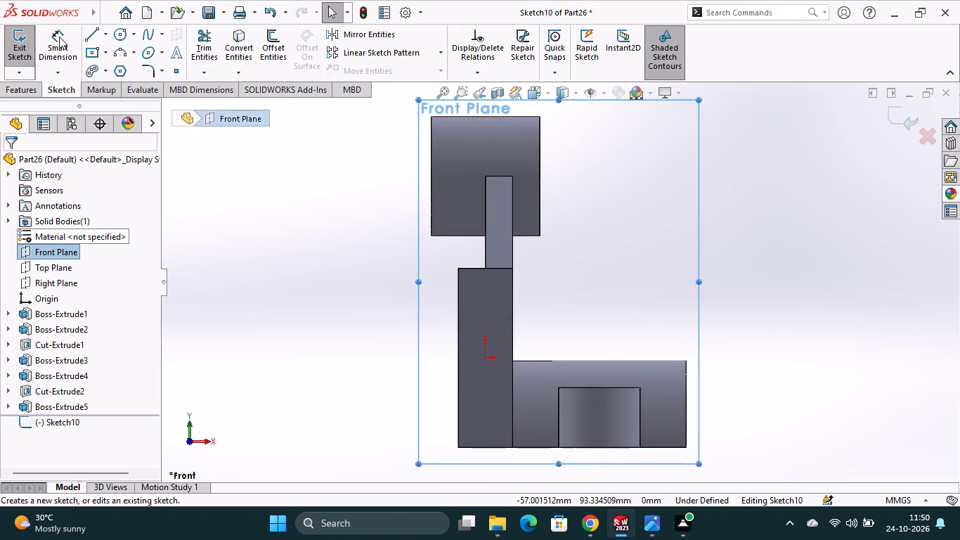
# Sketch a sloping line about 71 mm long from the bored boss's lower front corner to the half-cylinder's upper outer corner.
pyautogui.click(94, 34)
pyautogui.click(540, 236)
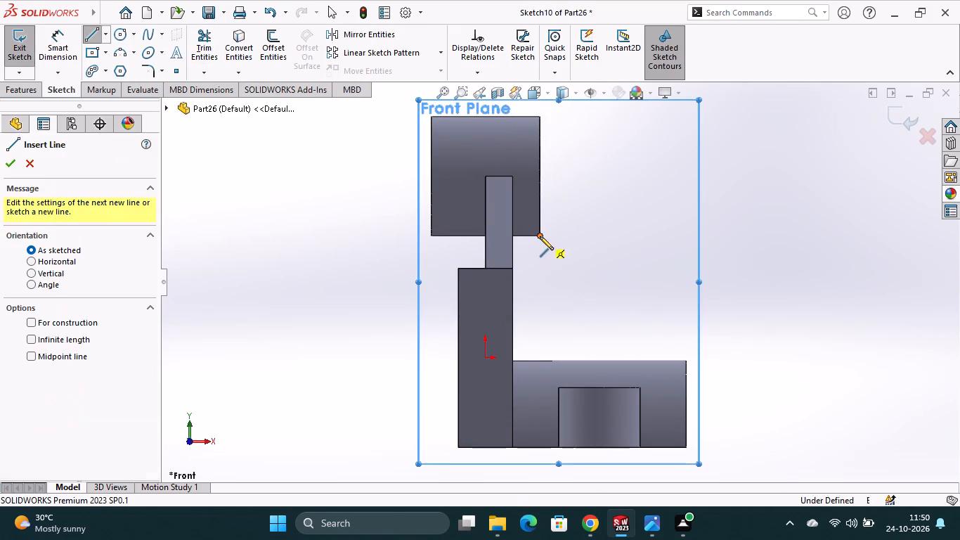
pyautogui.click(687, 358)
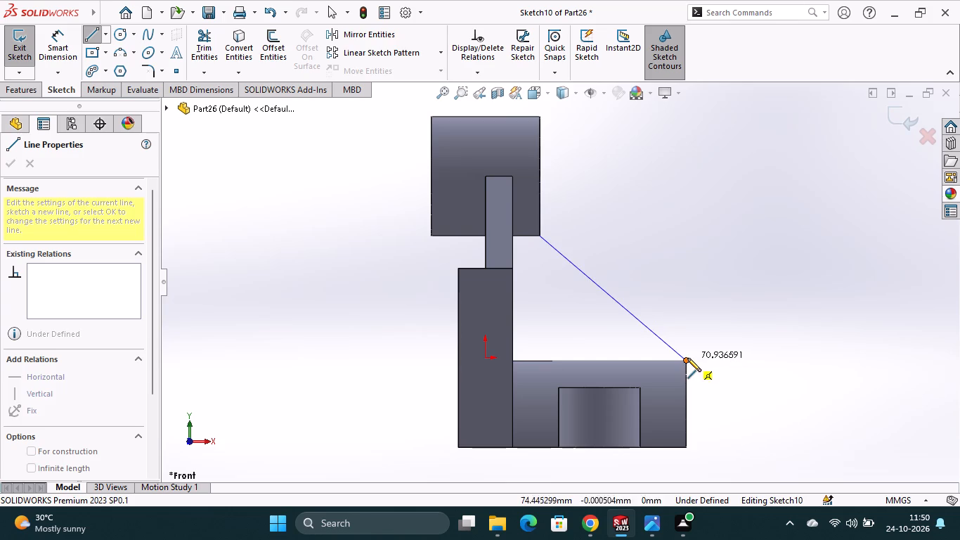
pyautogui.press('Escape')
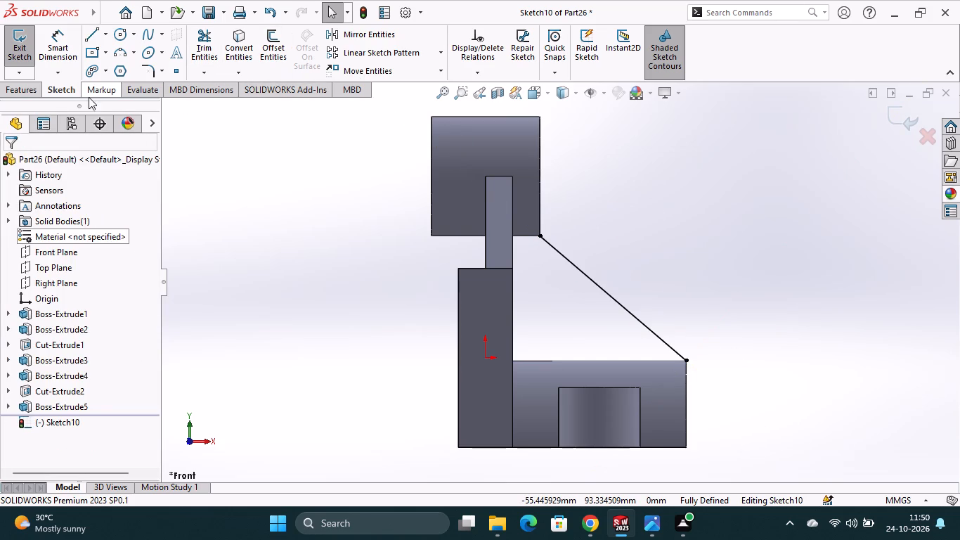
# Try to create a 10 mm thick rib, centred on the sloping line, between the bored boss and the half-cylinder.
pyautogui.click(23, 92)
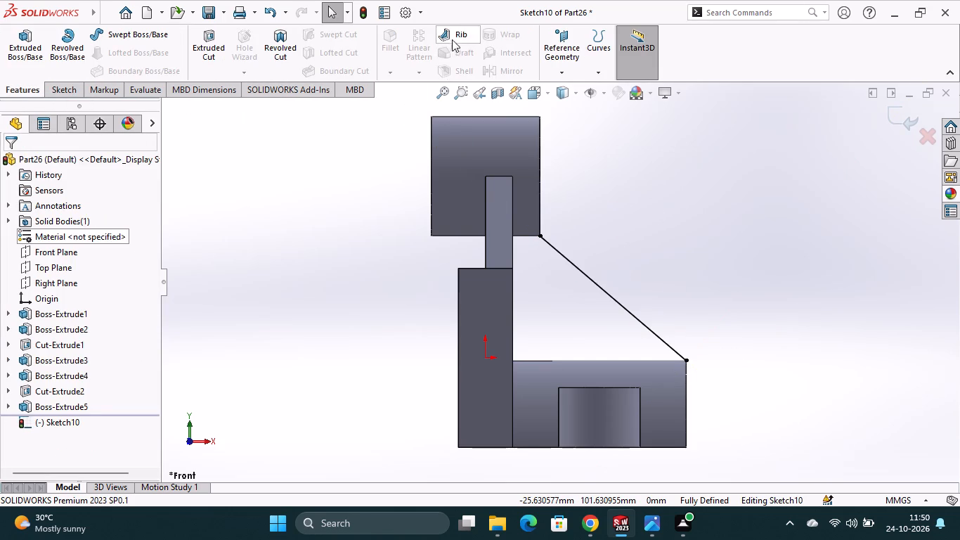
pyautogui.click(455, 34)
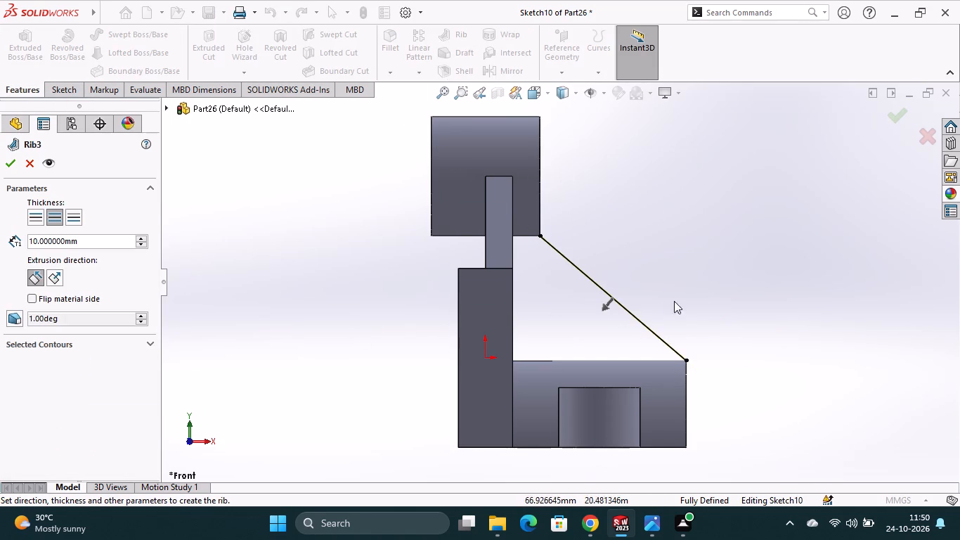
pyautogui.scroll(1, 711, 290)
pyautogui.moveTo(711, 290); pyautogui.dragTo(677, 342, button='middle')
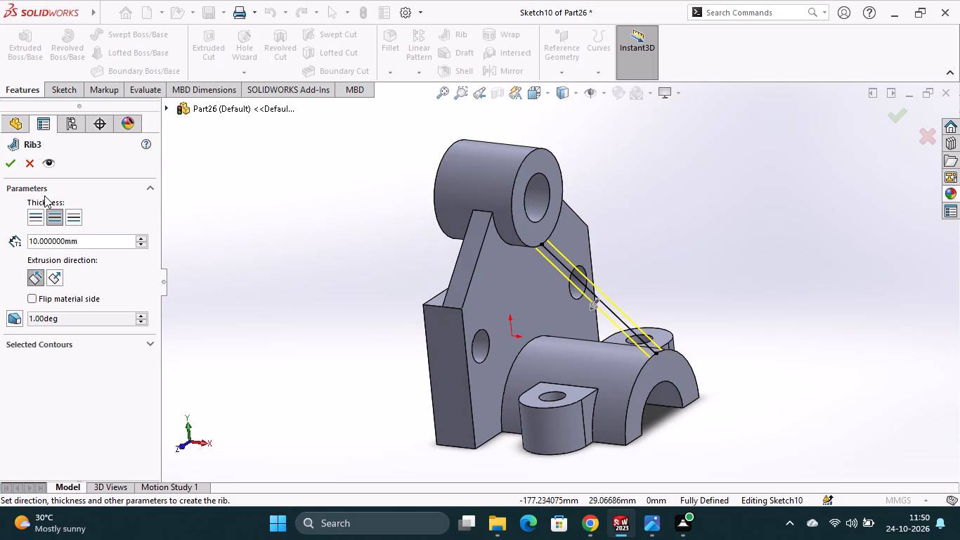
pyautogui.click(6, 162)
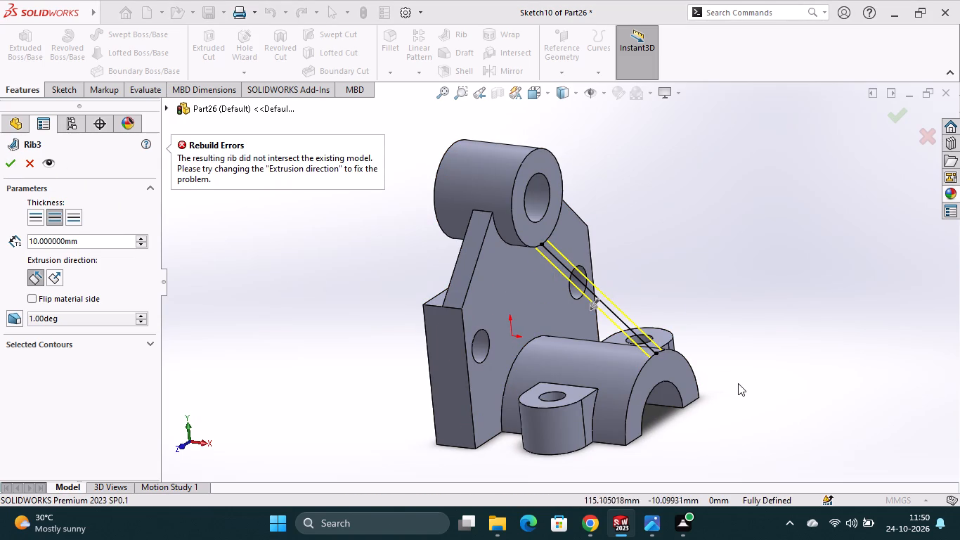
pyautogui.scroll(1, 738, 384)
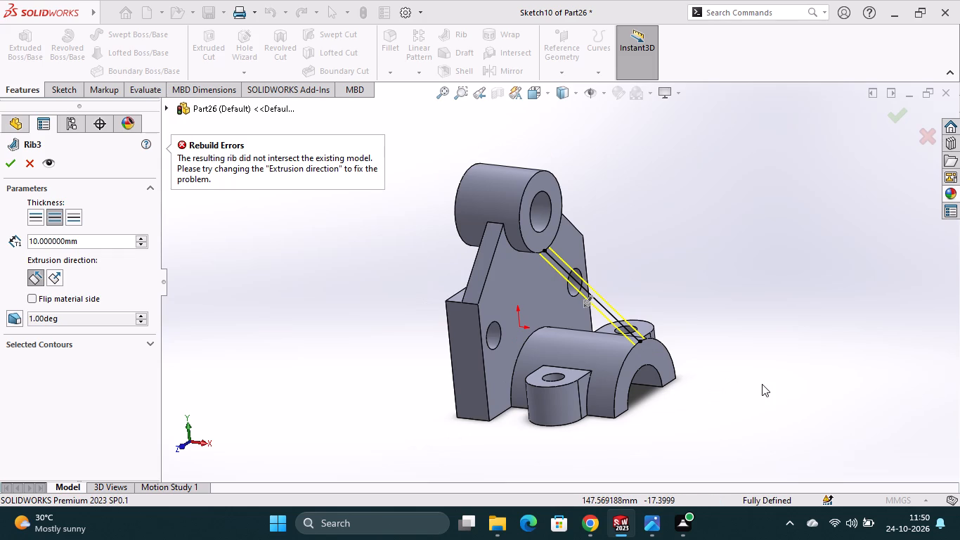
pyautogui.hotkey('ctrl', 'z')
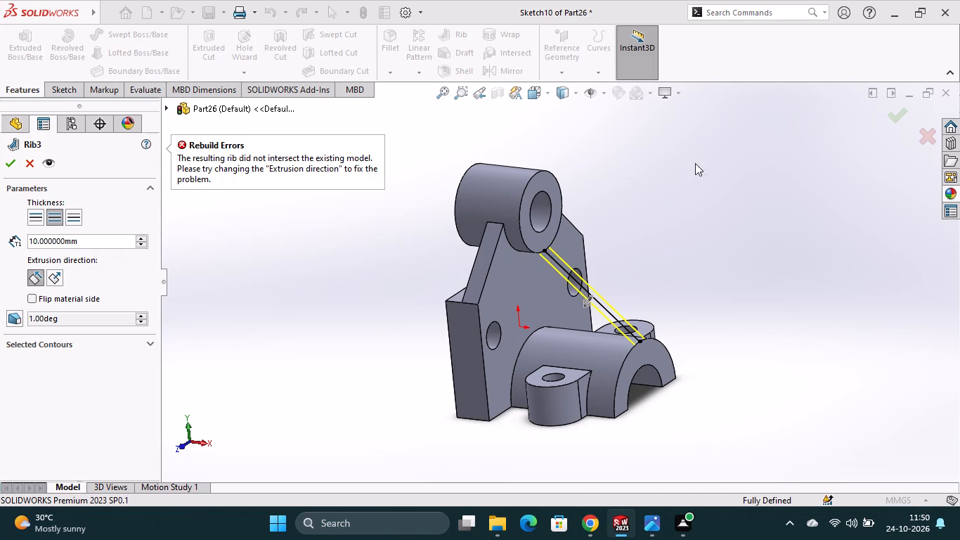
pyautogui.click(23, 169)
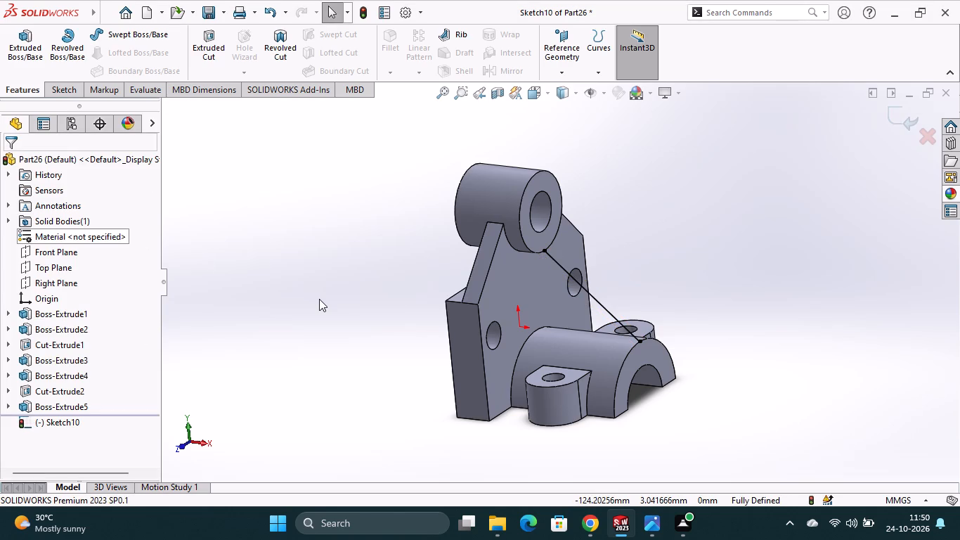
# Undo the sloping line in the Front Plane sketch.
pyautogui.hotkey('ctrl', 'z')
# Convert the bored boss's end edge facing the half-cylinder side, together with its outer cylindrical face, into the Front Plane sketch.
pyautogui.moveTo(727, 357); pyautogui.dragTo(742, 330, button='middle')
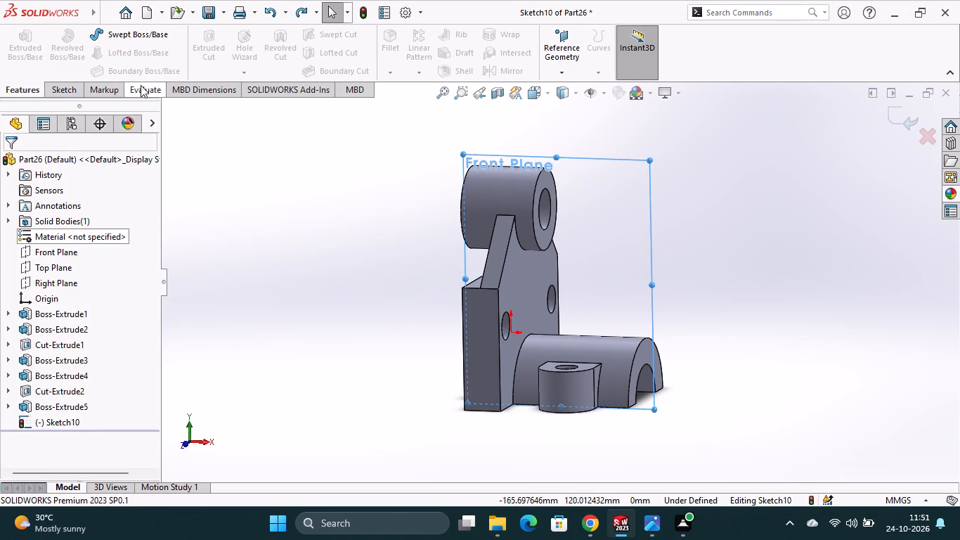
pyautogui.click(57, 83)
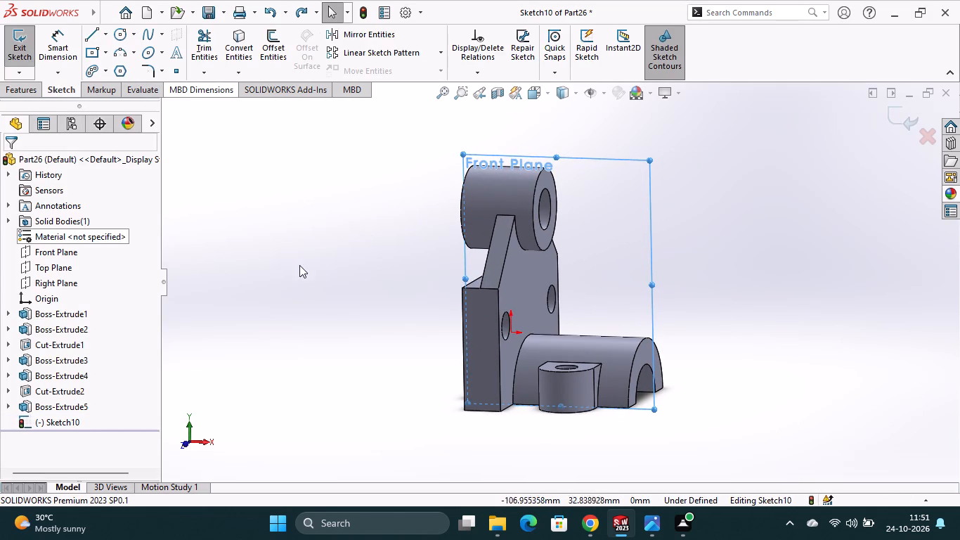
pyautogui.rightClick(586, 196)
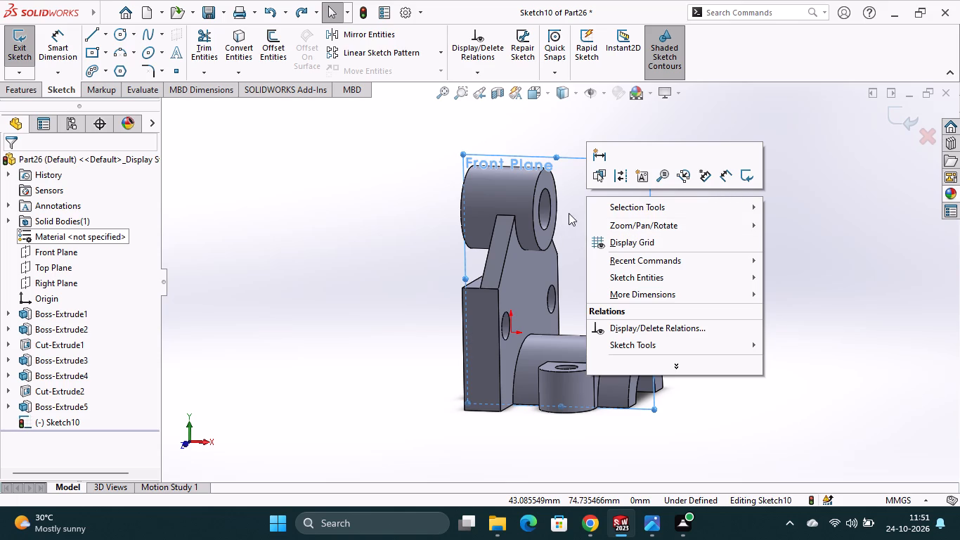
pyautogui.click(571, 211)
pyautogui.click(550, 91)
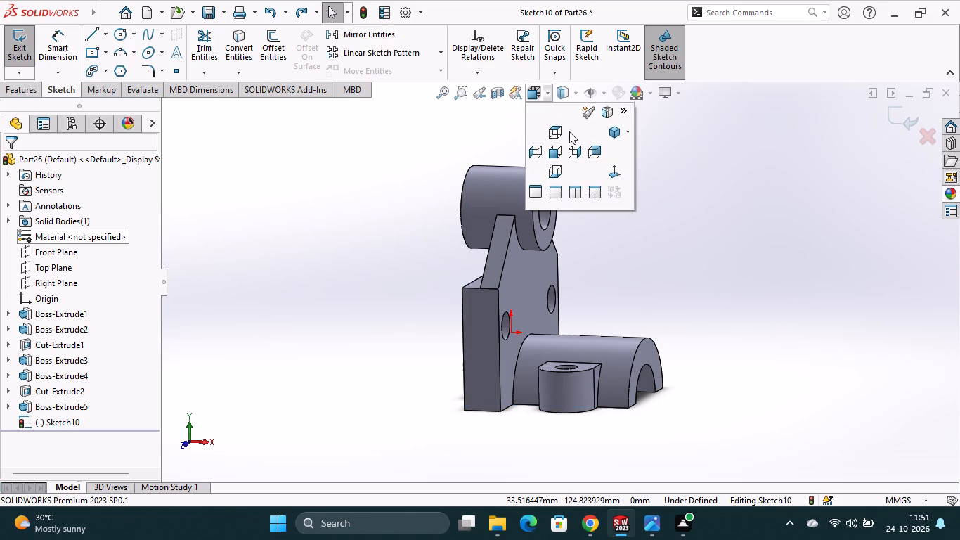
pyautogui.click(610, 170)
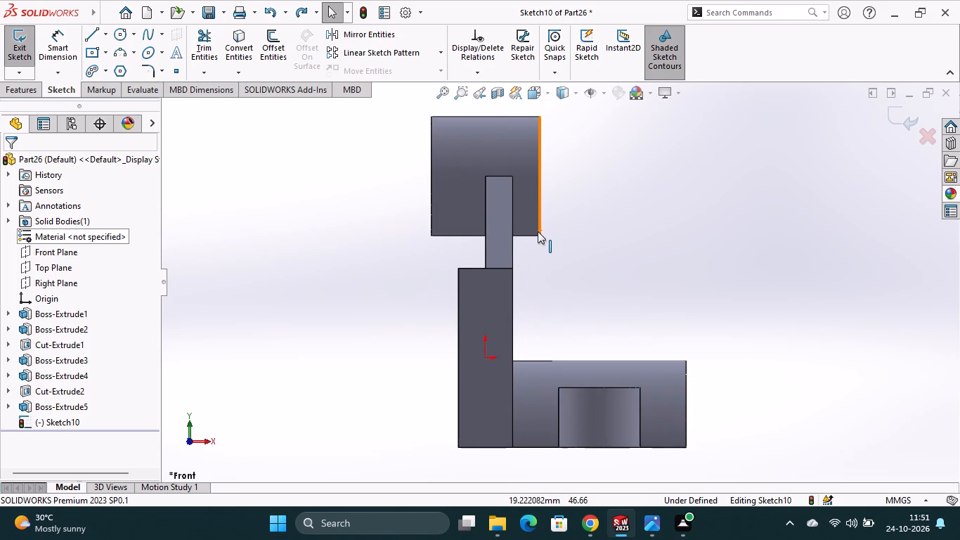
pyautogui.click(246, 44)
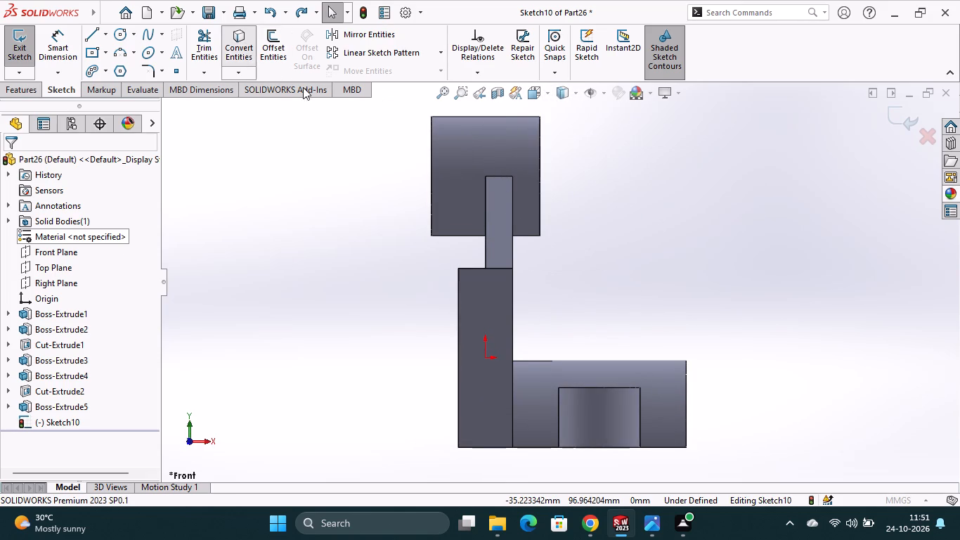
pyautogui.click(540, 228)
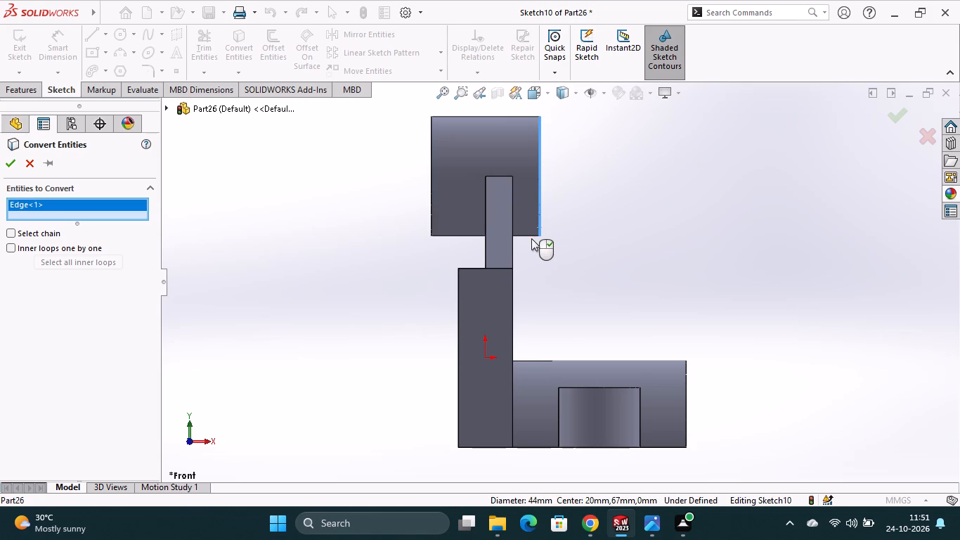
pyautogui.click(531, 235)
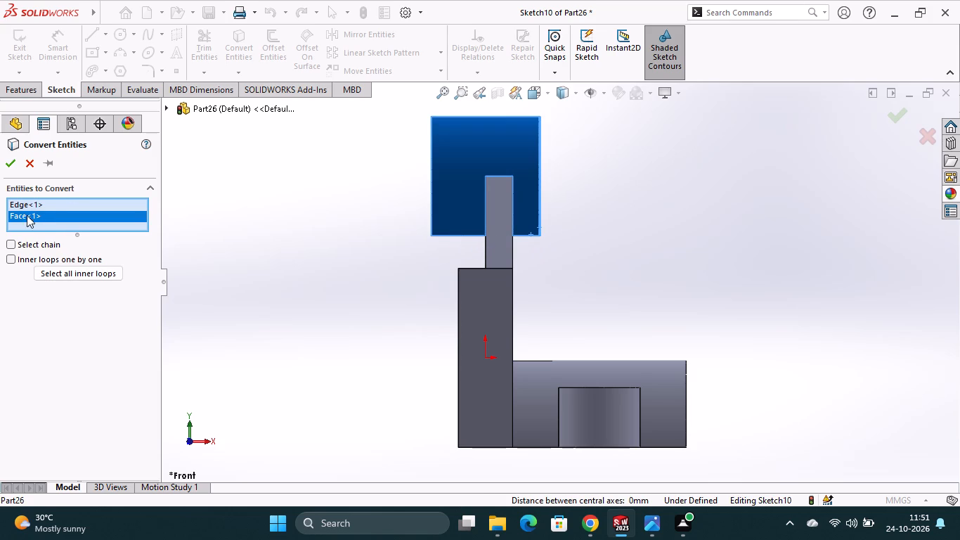
pyautogui.click(13, 165)
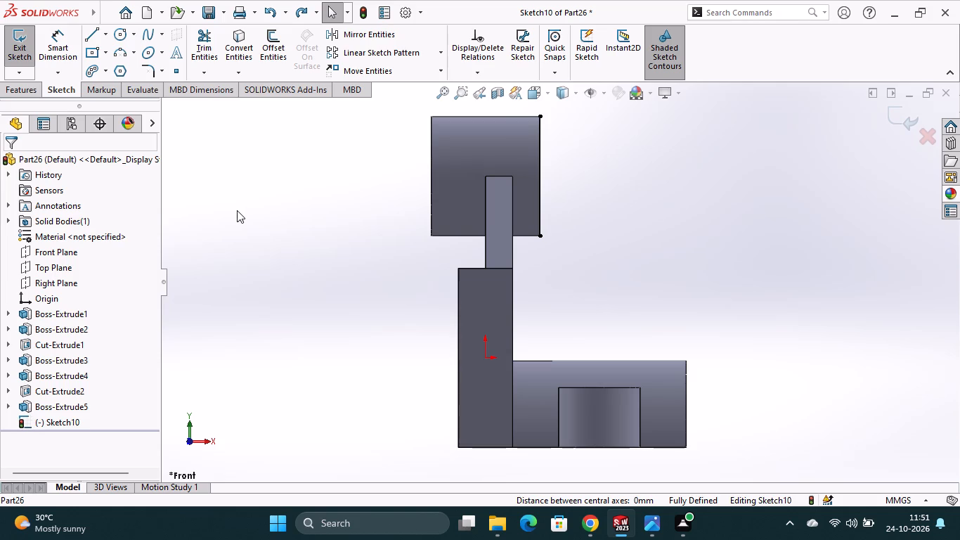
# Sketch a sloping line from the half-cylinder's upper outer corner to the bored boss's lower corner.
pyautogui.click(96, 39)
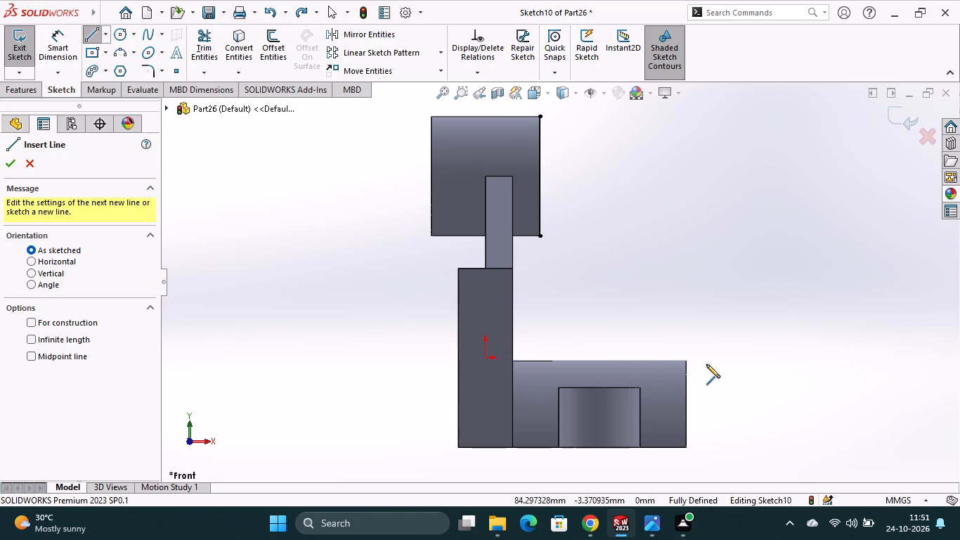
pyautogui.click(686, 357)
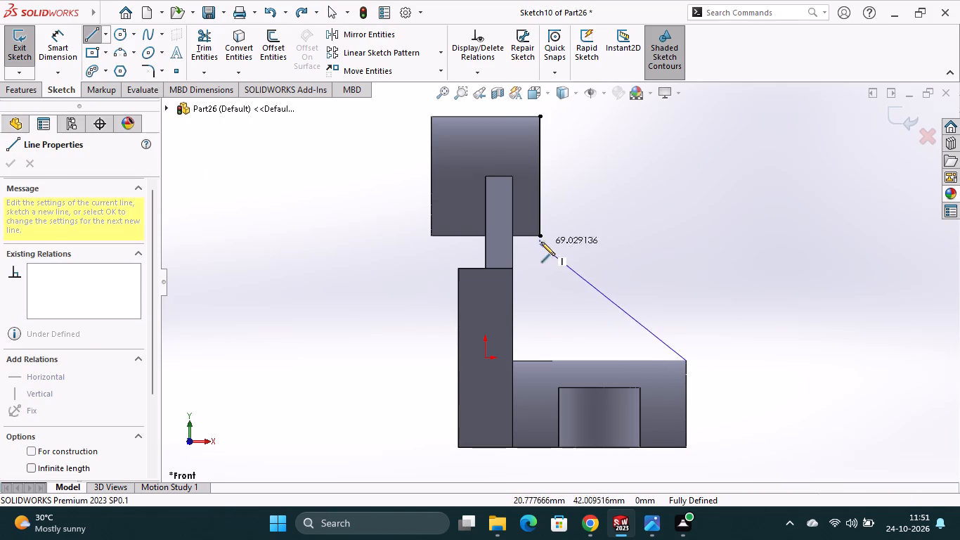
pyautogui.click(540, 236)
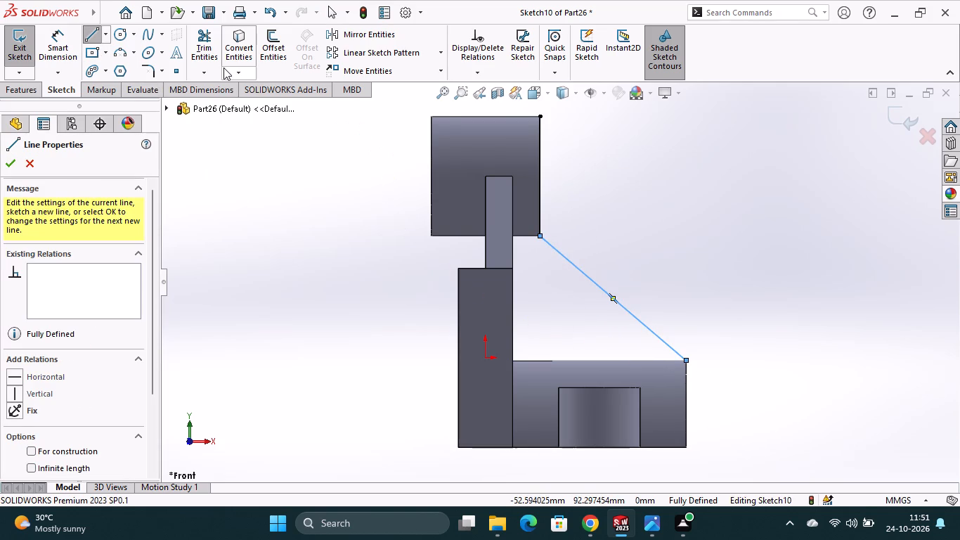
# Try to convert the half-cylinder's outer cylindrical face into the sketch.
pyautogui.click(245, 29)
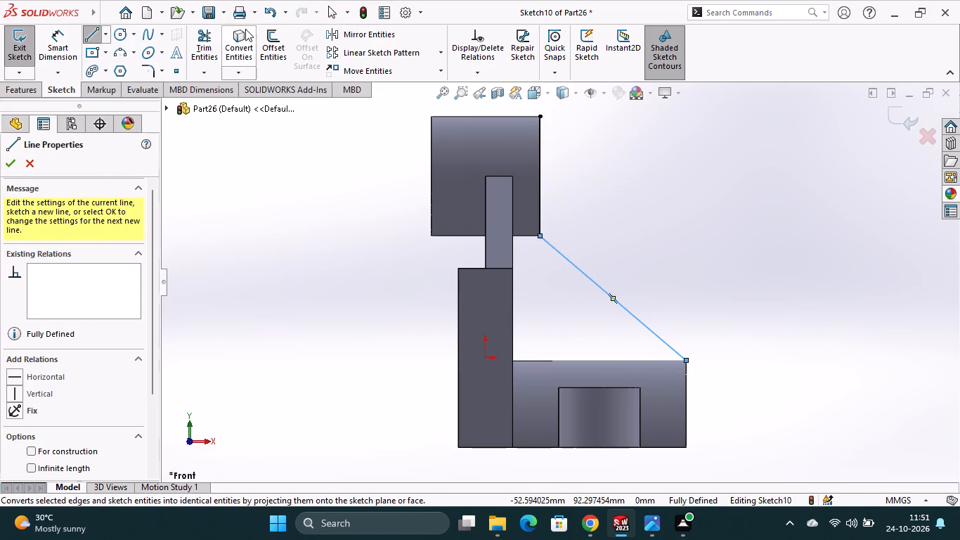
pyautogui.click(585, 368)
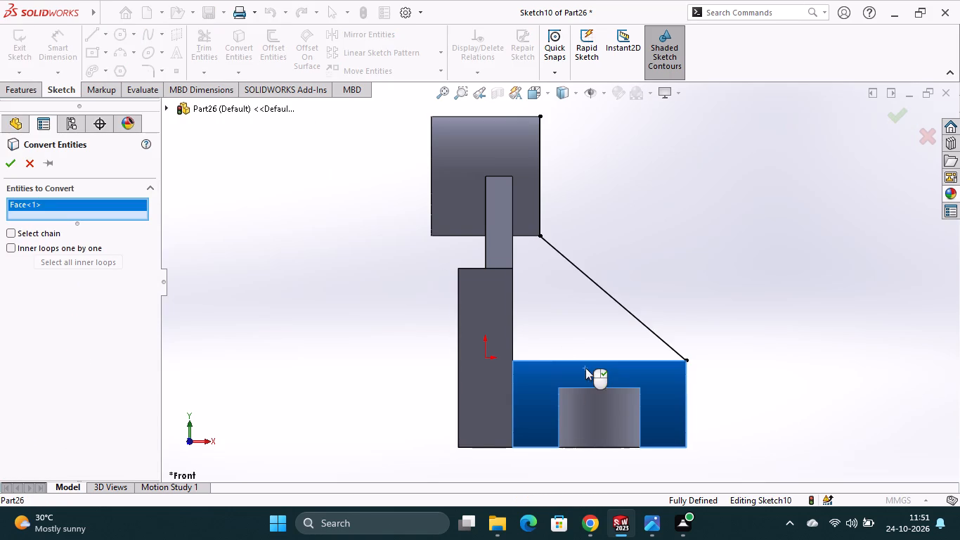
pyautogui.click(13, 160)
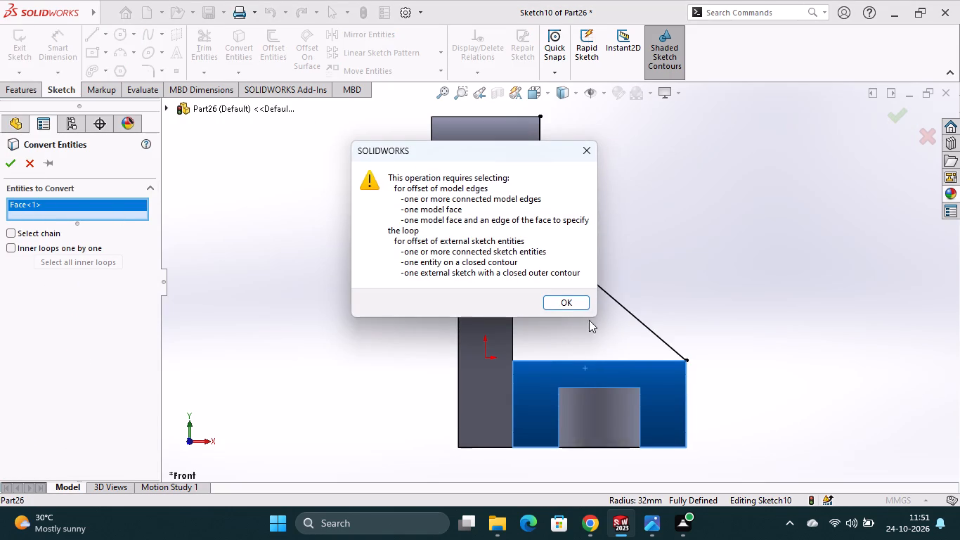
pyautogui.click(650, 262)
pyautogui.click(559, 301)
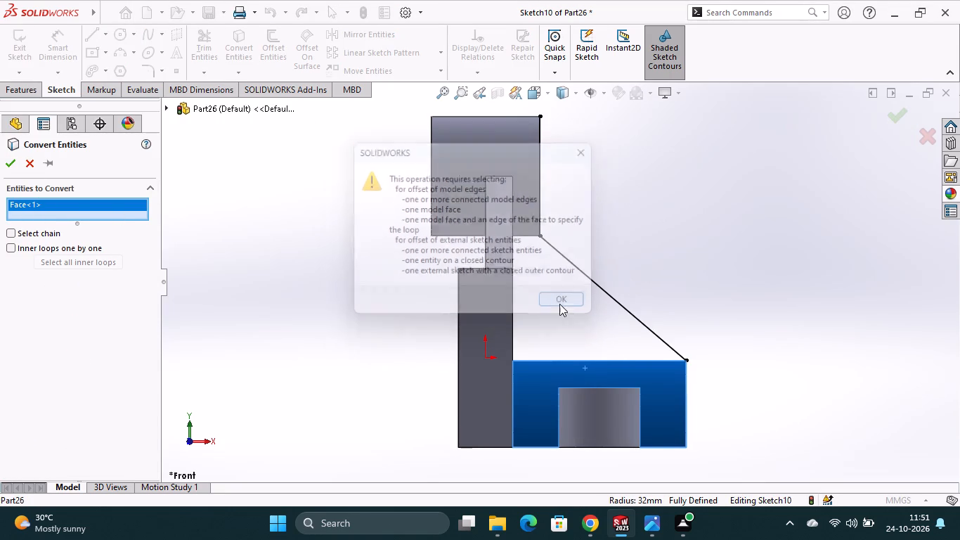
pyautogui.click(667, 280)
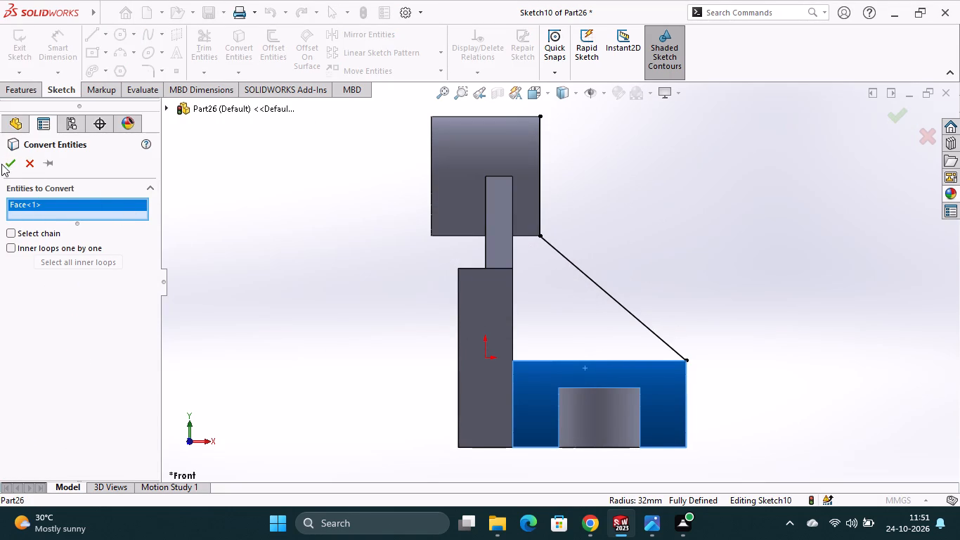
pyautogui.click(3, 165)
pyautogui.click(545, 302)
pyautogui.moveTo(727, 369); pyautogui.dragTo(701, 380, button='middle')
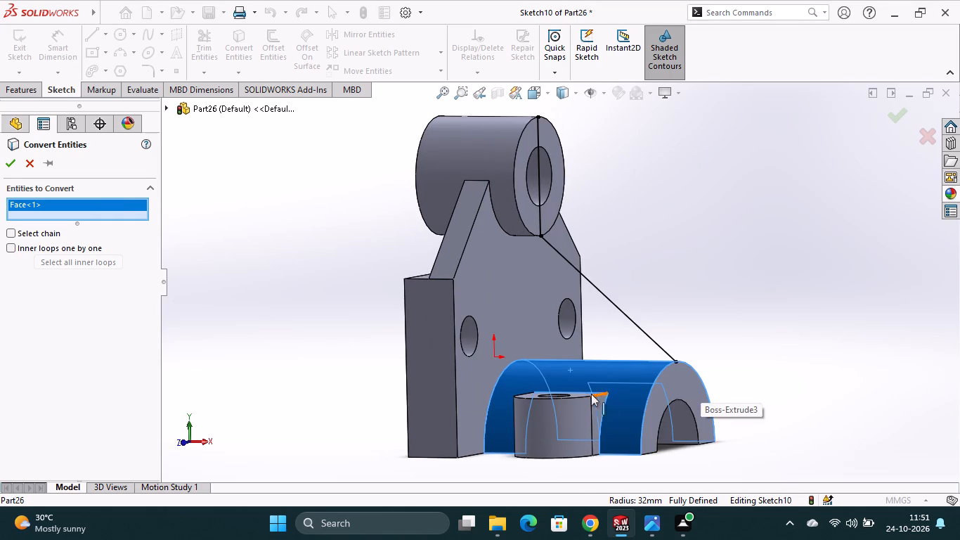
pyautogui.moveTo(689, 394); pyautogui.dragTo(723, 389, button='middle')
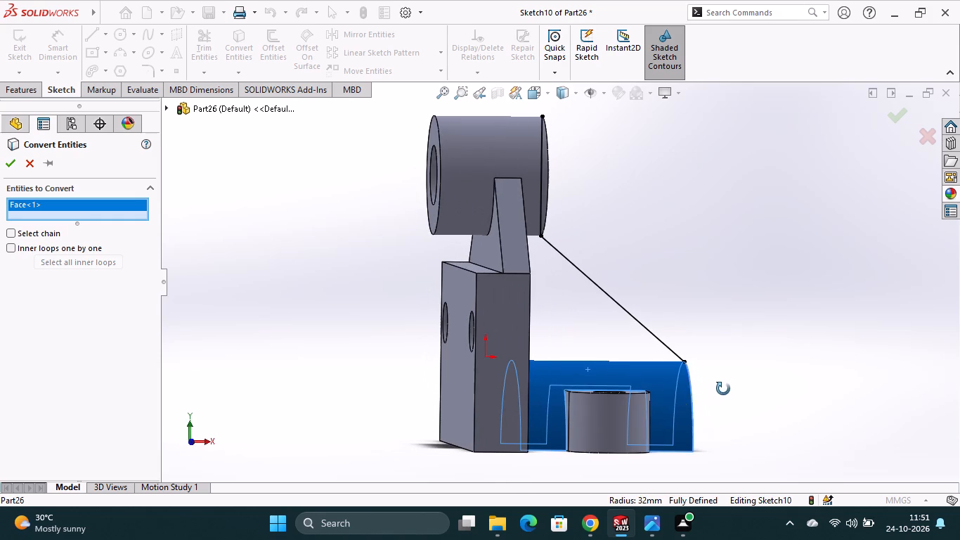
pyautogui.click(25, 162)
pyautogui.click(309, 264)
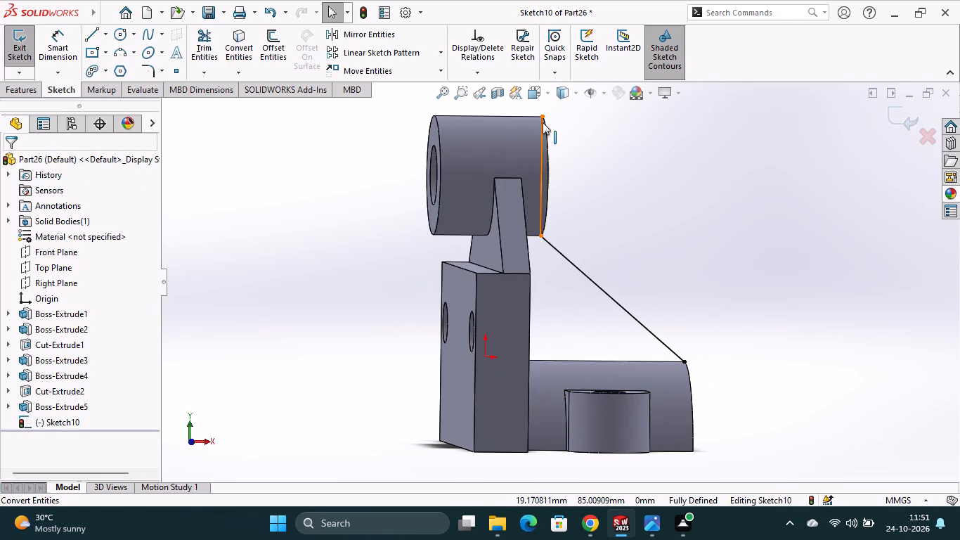
# Close the profile with a horizontal line under the boss, a 46 mm vertical line along the block, and a horizontal line along the half-cylinder's top.
pyautogui.click(548, 94)
pyautogui.click(614, 176)
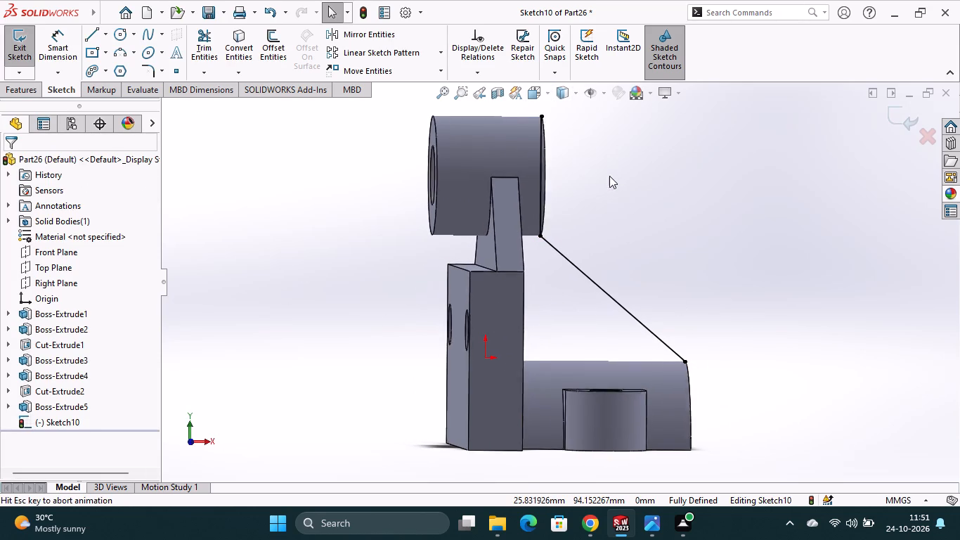
pyautogui.click(96, 33)
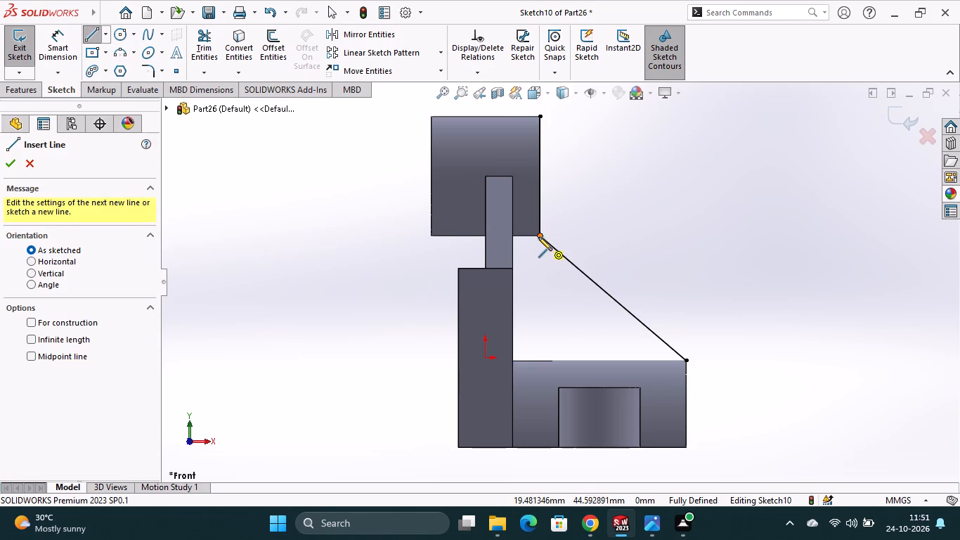
pyautogui.click(541, 235)
pyautogui.click(514, 236)
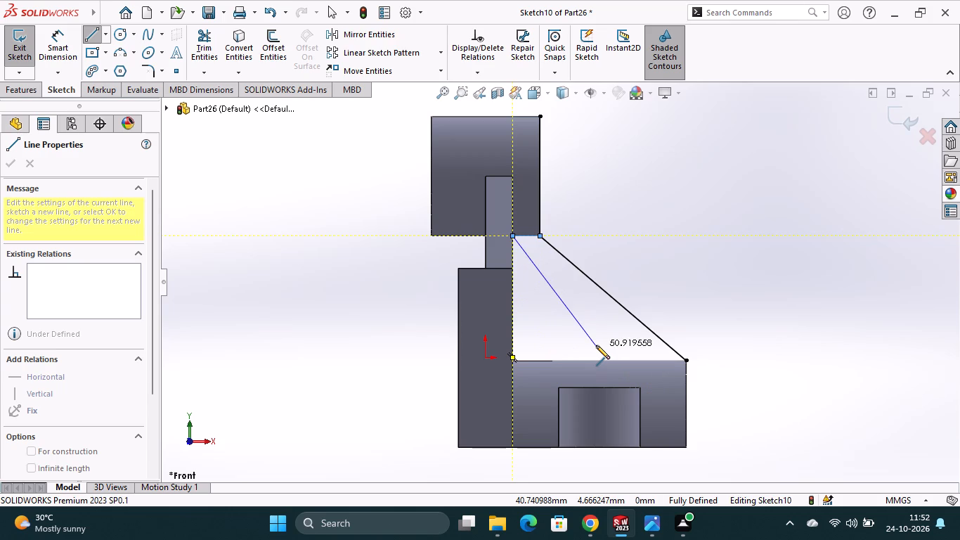
pyautogui.scroll(-3, 531, 342)
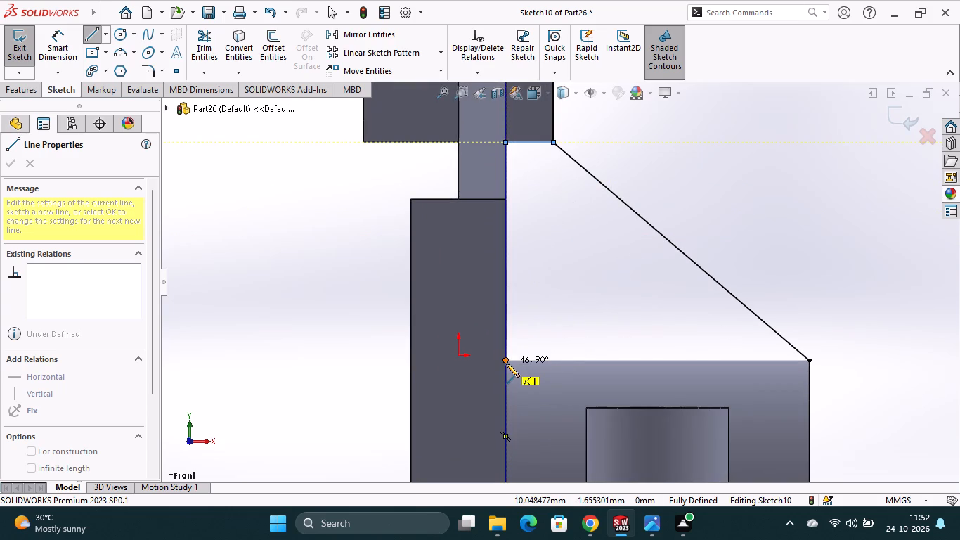
pyautogui.scroll(-4, 510, 365)
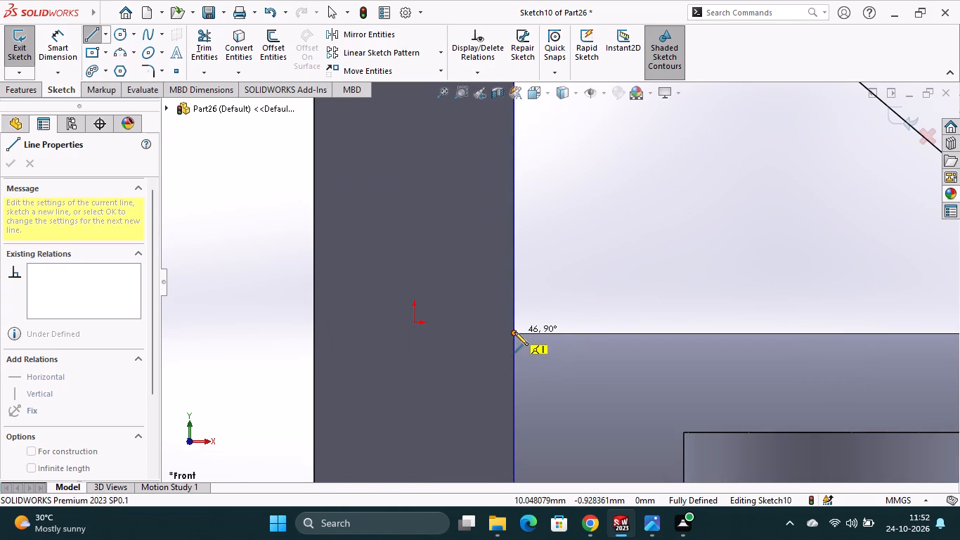
pyautogui.click(515, 335)
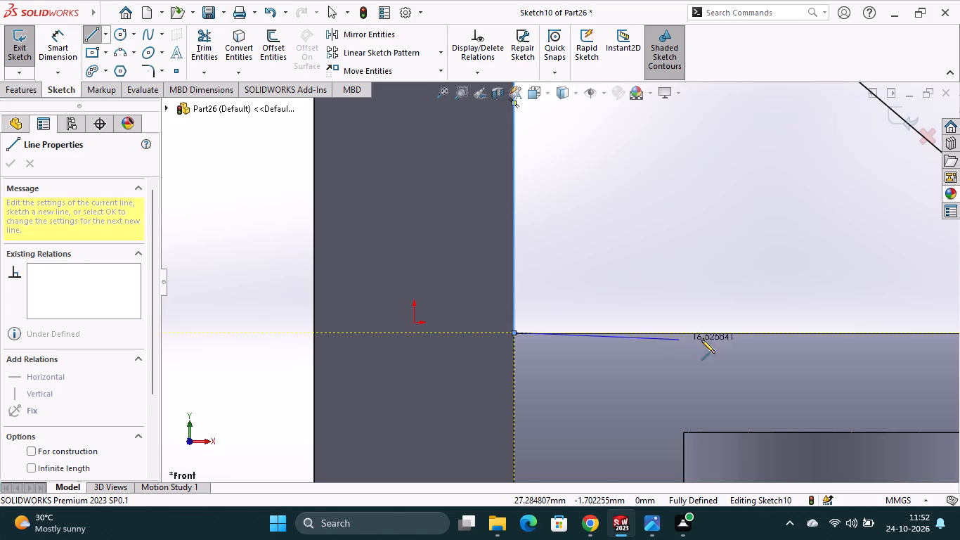
pyautogui.scroll(3, 786, 328)
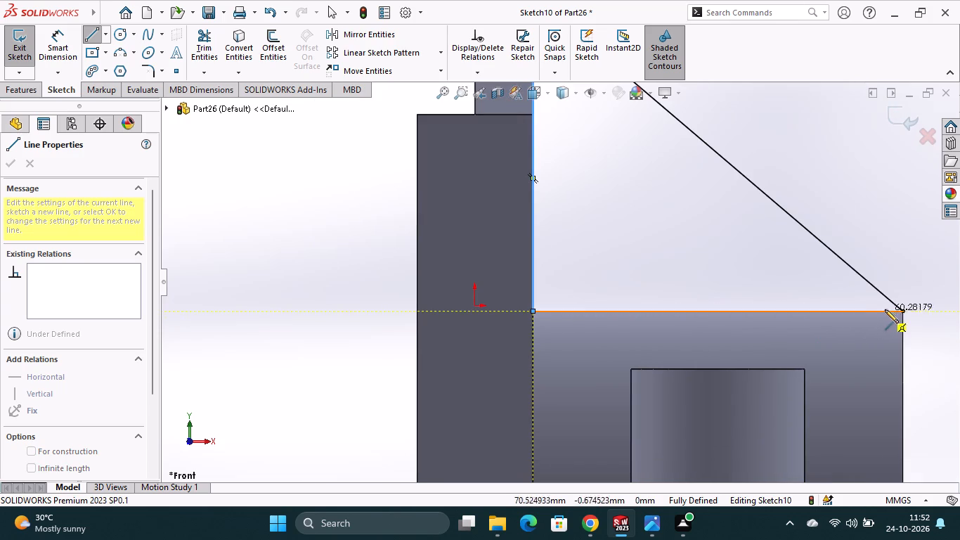
pyautogui.click(902, 309)
pyautogui.press('Escape')
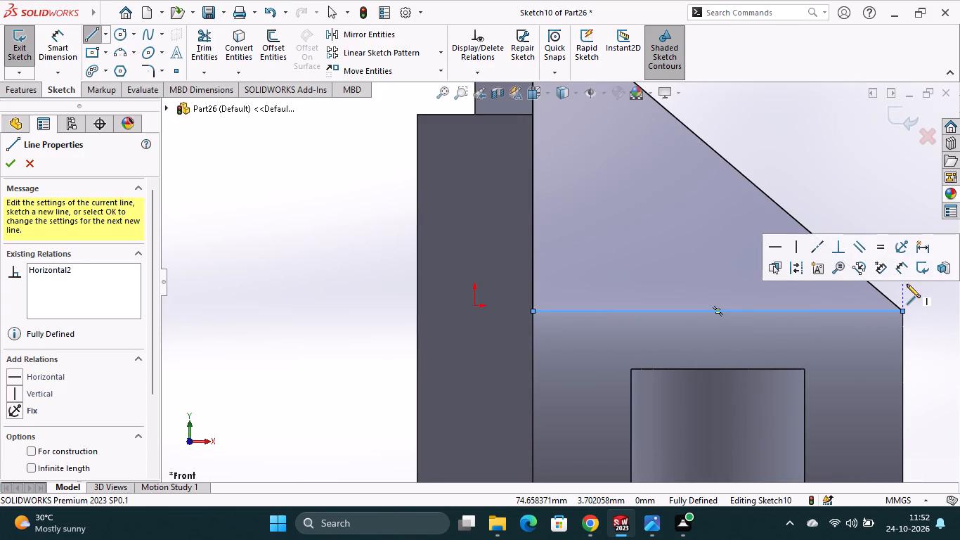
# Trim away the converted vertical line across the bored boss's end face.
pyautogui.scroll(3, 895, 243)
pyautogui.moveTo(854, 276); pyautogui.dragTo(741, 316, button='middle')
pyautogui.scroll(2, 824, 293)
pyautogui.moveTo(767, 401); pyautogui.dragTo(783, 389, button='middle')
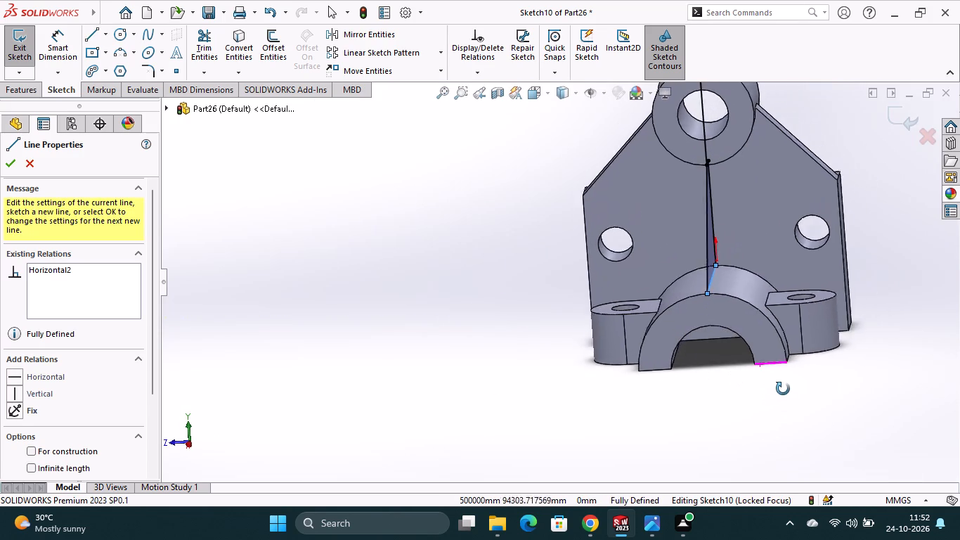
pyautogui.moveTo(783, 389); pyautogui.dragTo(789, 373, button='middle')
pyautogui.scroll(2, 728, 208)
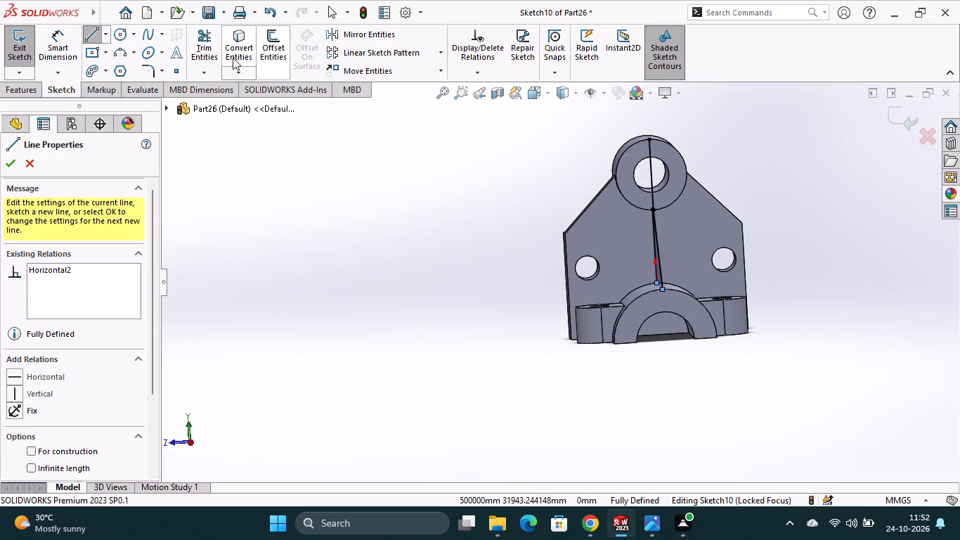
pyautogui.click(200, 43)
pyautogui.click(653, 177)
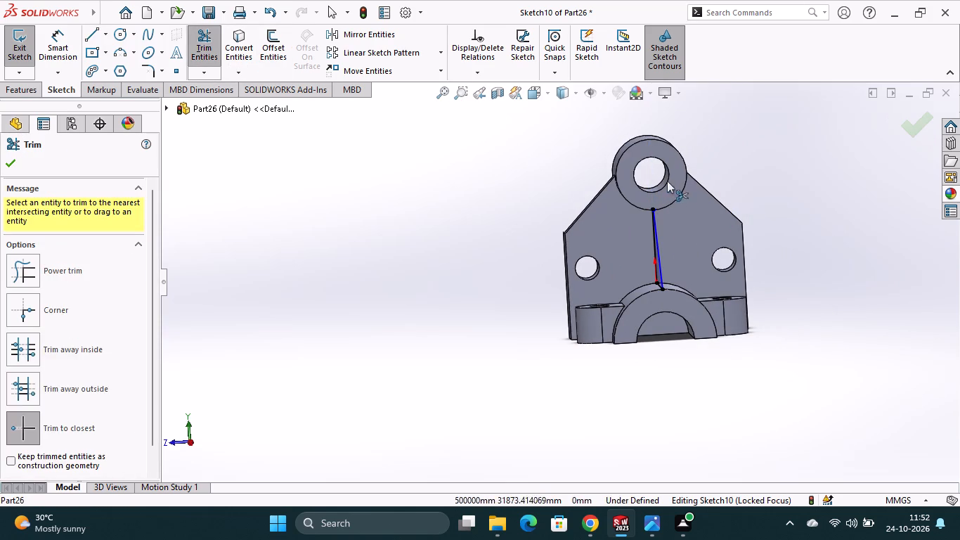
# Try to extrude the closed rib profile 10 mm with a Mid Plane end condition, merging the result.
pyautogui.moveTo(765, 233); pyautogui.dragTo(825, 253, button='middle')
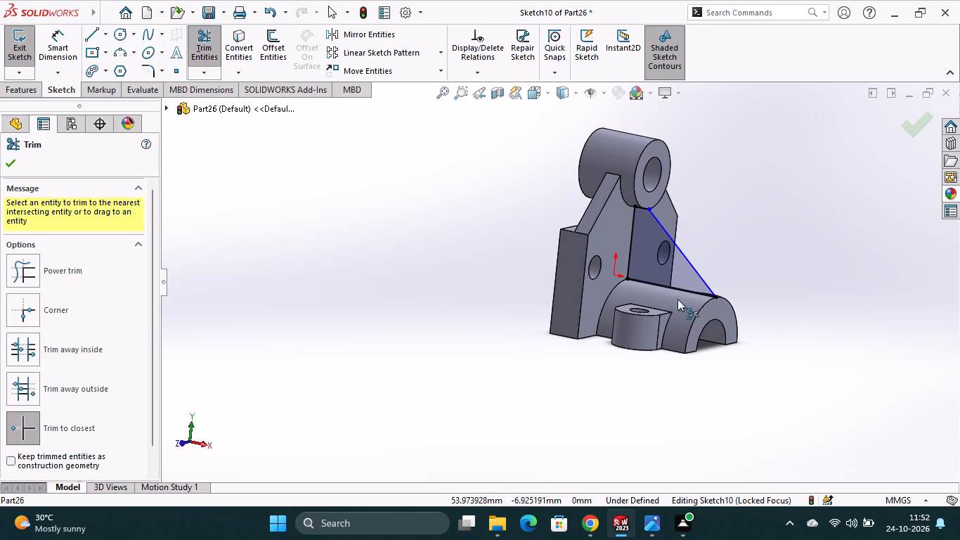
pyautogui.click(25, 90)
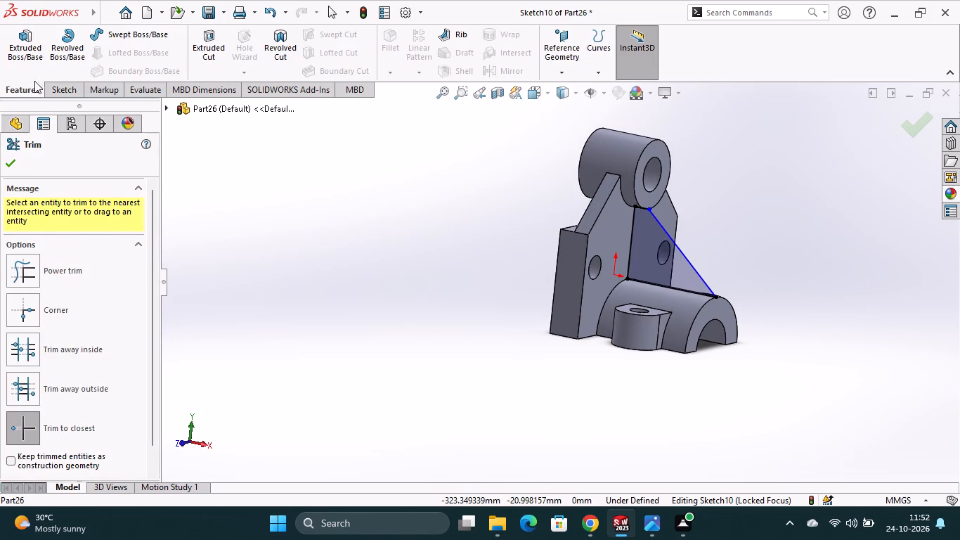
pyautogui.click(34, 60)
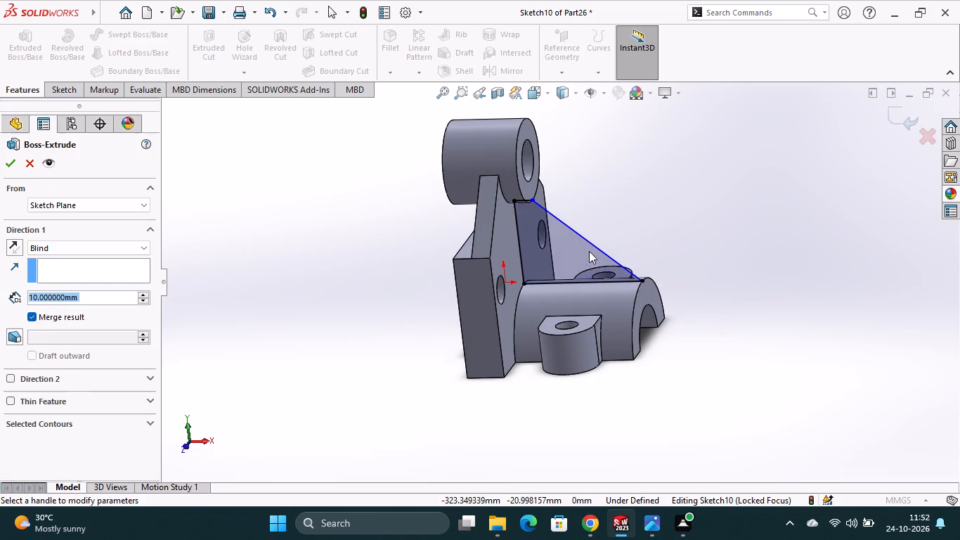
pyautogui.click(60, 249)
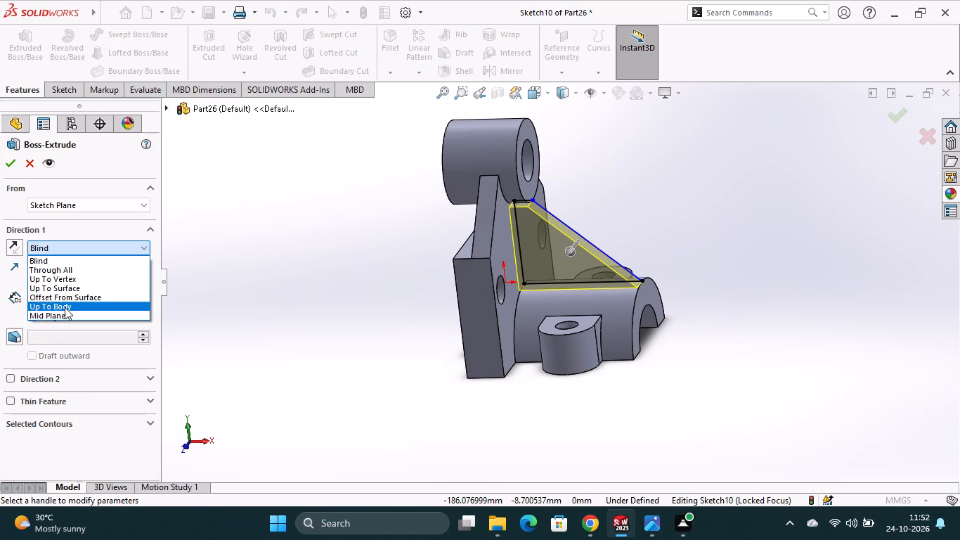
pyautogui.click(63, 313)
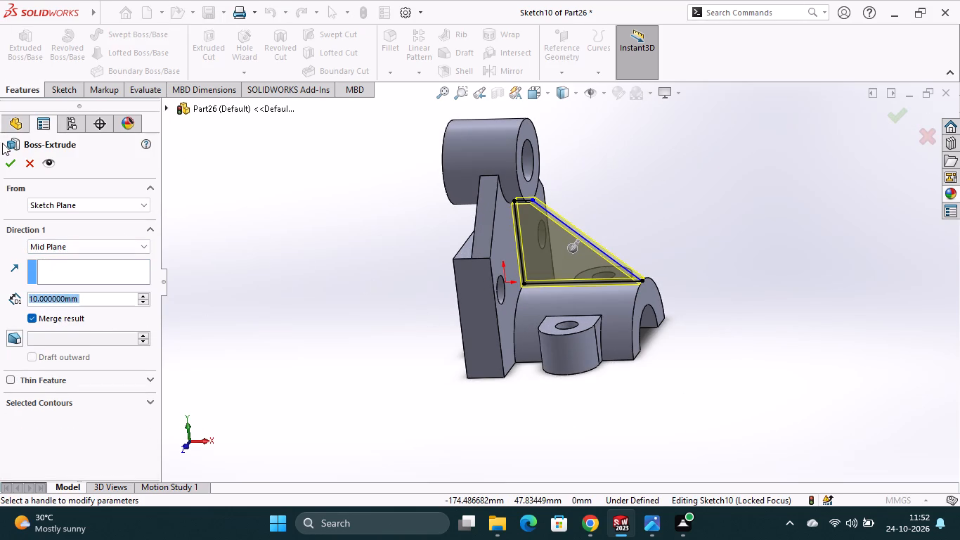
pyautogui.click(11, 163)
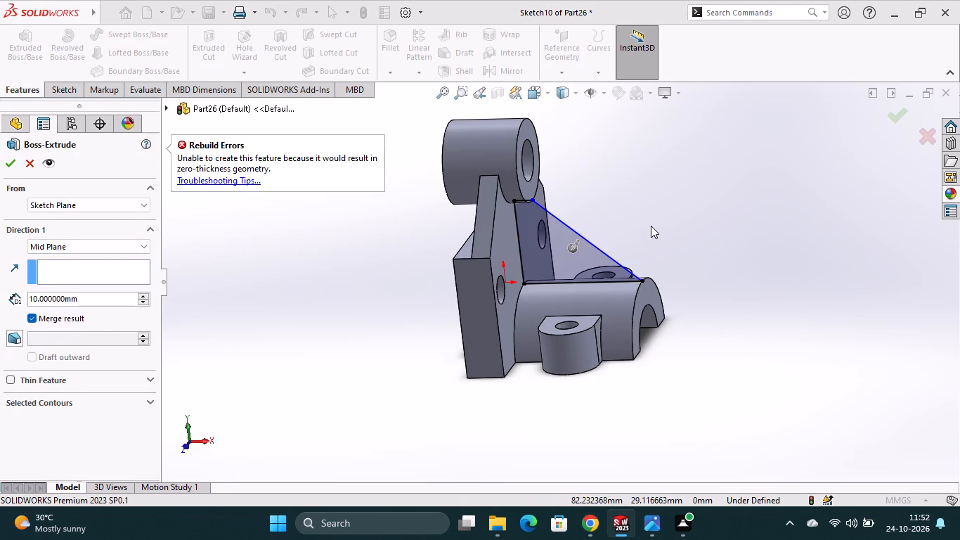
# Examine where the rib profile meets the bored boss and the half-cylinder.
pyautogui.scroll(1, 646, 231)
pyautogui.moveTo(646, 230); pyautogui.dragTo(649, 202, button='middle')
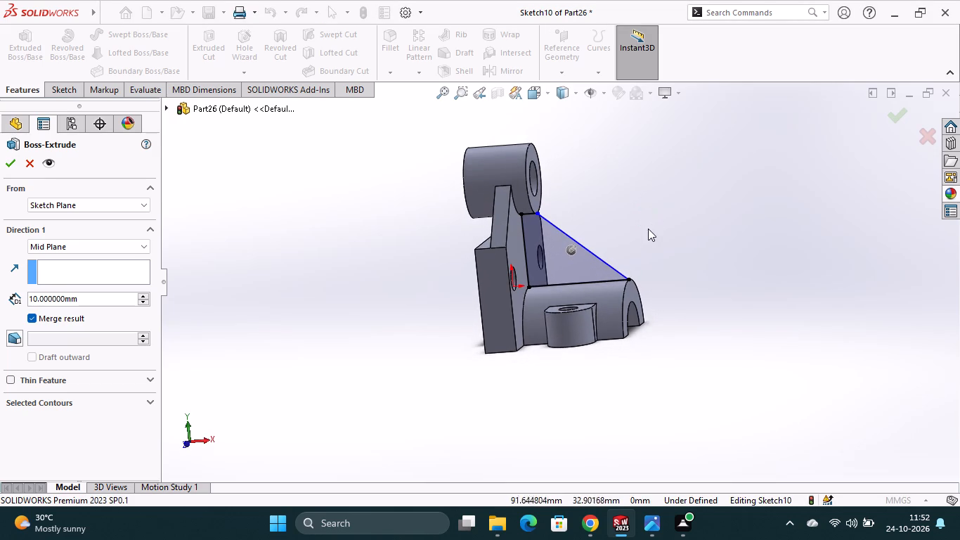
pyautogui.scroll(-1, 644, 236)
pyautogui.moveTo(653, 252); pyautogui.dragTo(611, 269, button='middle')
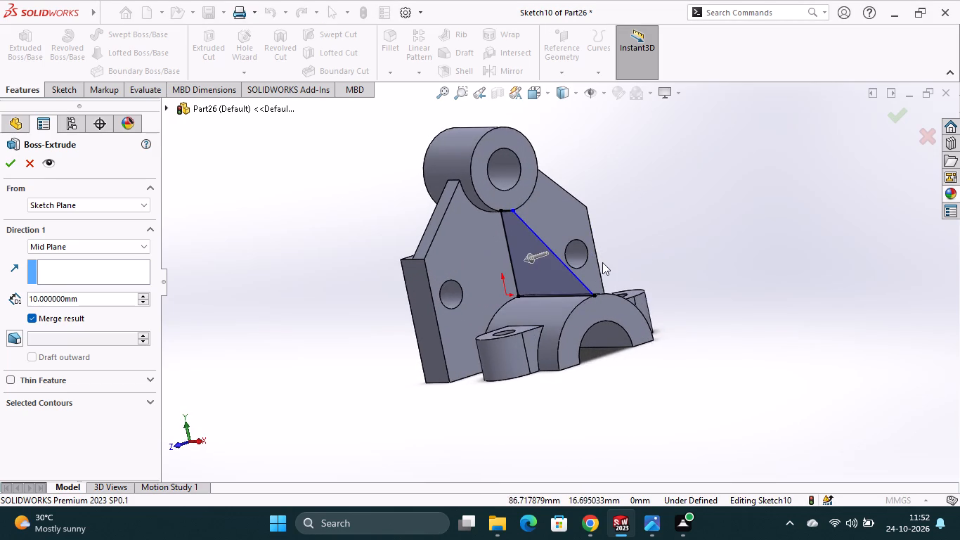
pyautogui.scroll(-6, 602, 262)
pyautogui.moveTo(627, 282); pyautogui.dragTo(604, 289, button='middle')
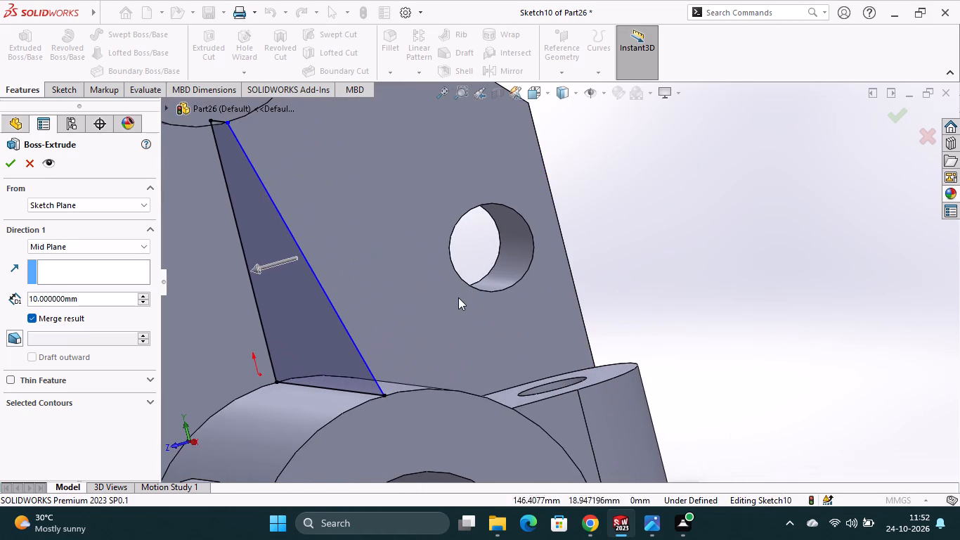
pyautogui.scroll(1, 458, 297)
pyautogui.moveTo(462, 302); pyautogui.dragTo(507, 268, button='middle')
pyautogui.scroll(2, 507, 268)
pyautogui.moveTo(634, 258); pyautogui.dragTo(609, 269, button='middle')
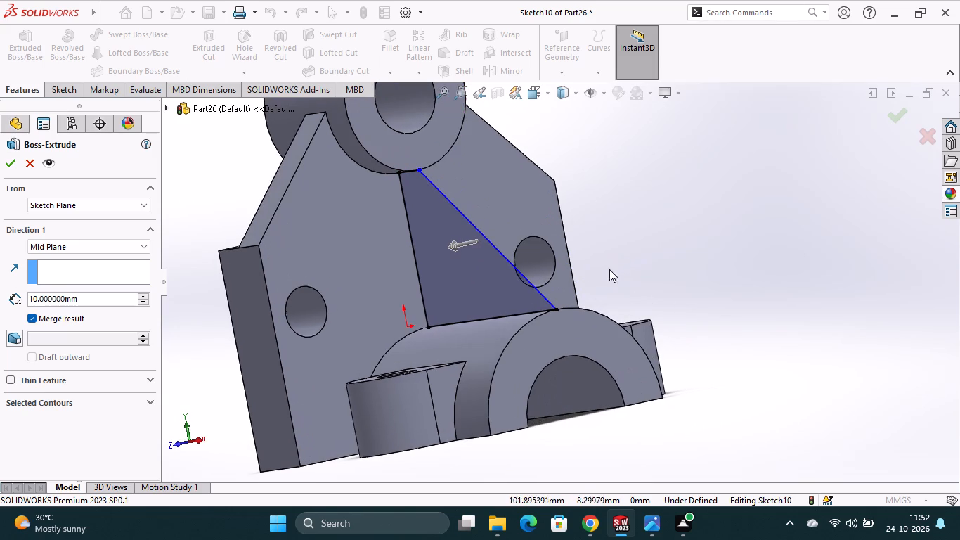
pyautogui.scroll(-1, 432, 181)
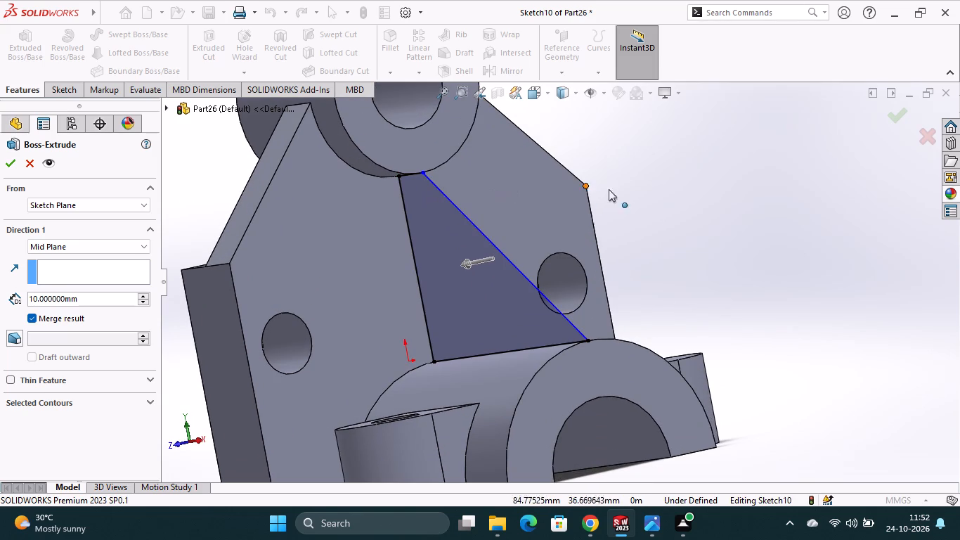
pyautogui.hotkey('ctrl', 'z')
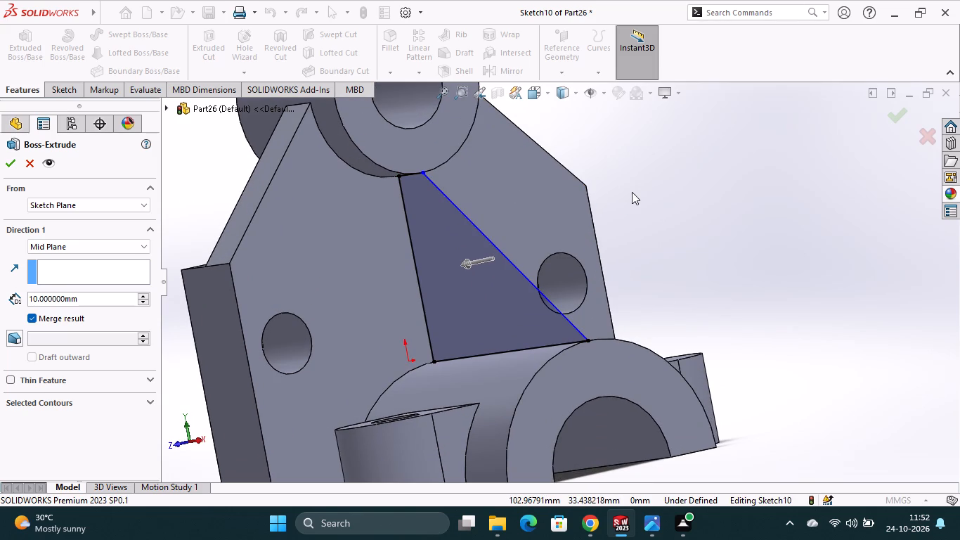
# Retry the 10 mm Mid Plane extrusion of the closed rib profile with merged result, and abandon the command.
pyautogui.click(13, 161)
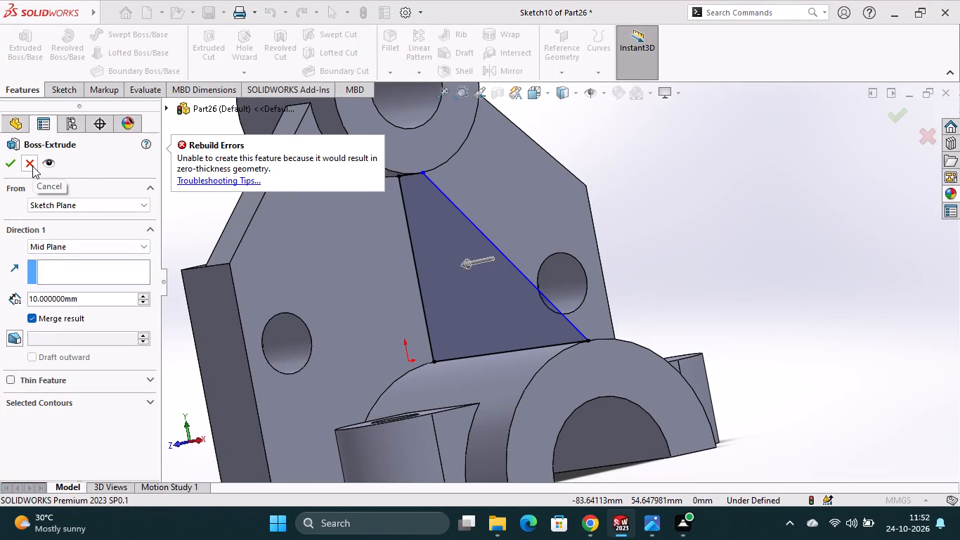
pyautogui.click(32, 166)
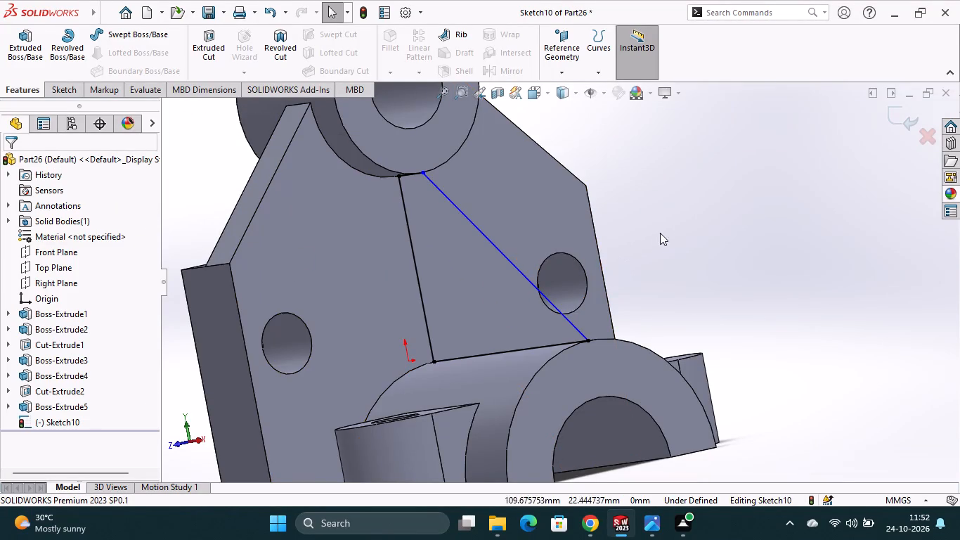
# Undo the last sketch trim and clear the rib sketch by trimming away the line across the boss and all the profile lines.
pyautogui.moveTo(672, 232); pyautogui.dragTo(713, 250, button='middle')
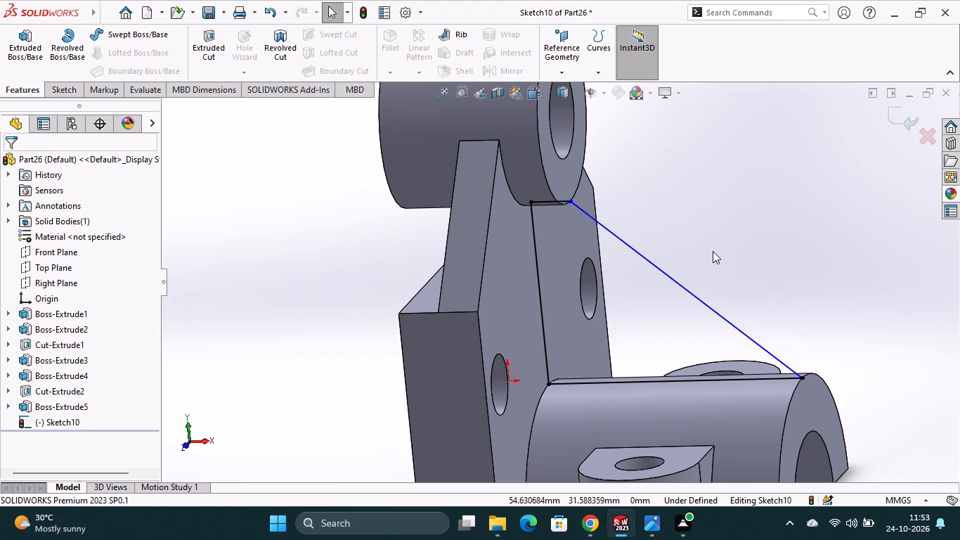
pyautogui.hotkey('ctrl', 'z')
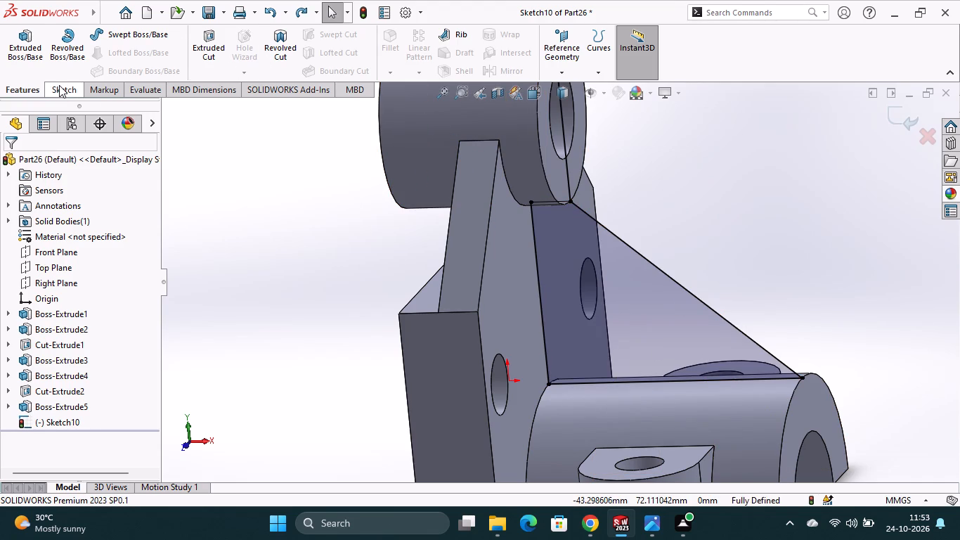
pyautogui.click(59, 85)
pyautogui.click(214, 44)
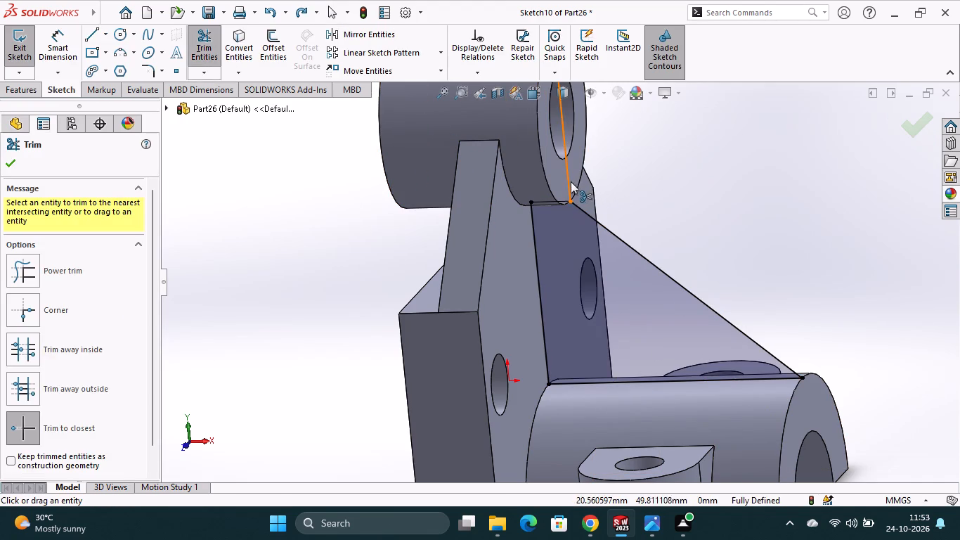
pyautogui.click(571, 181)
pyautogui.click(643, 382)
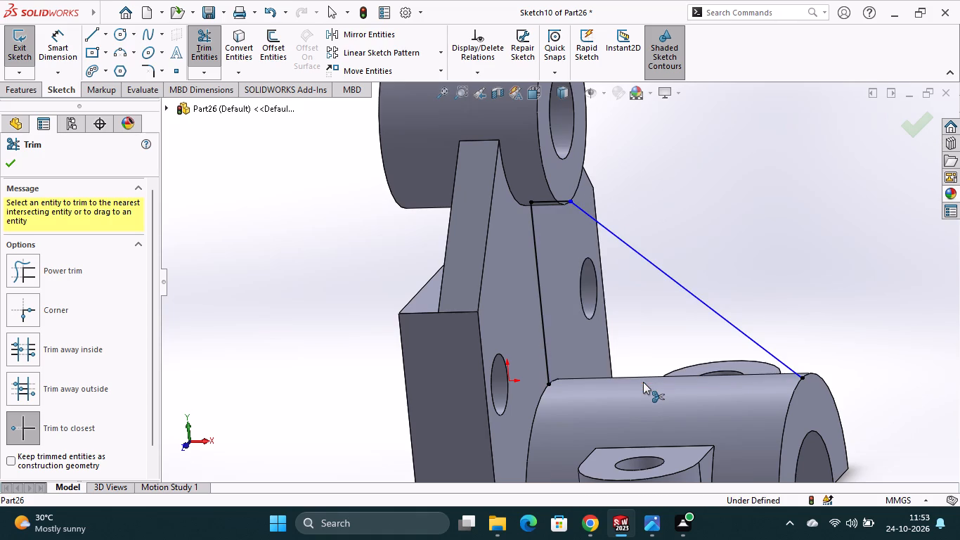
pyautogui.click(535, 197)
pyautogui.click(537, 202)
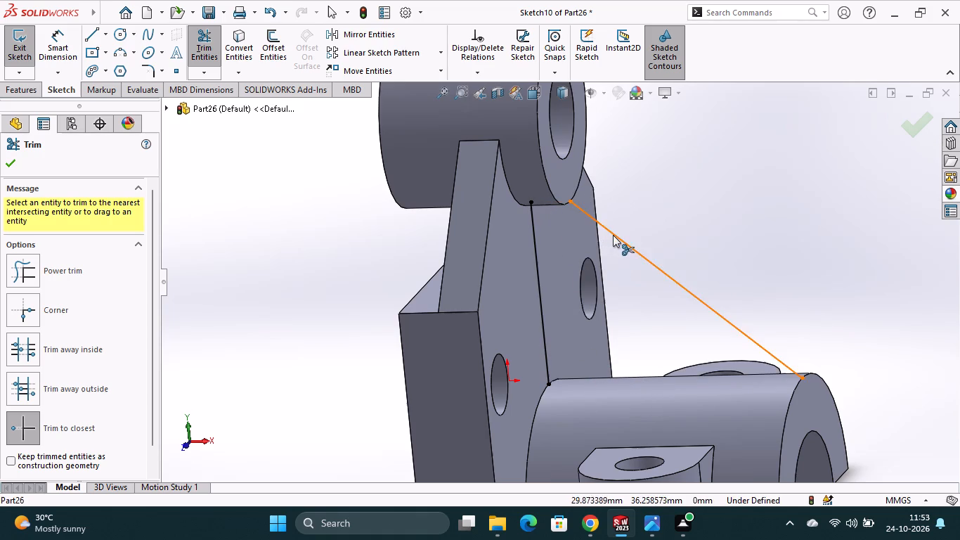
pyautogui.click(614, 235)
pyautogui.click(543, 334)
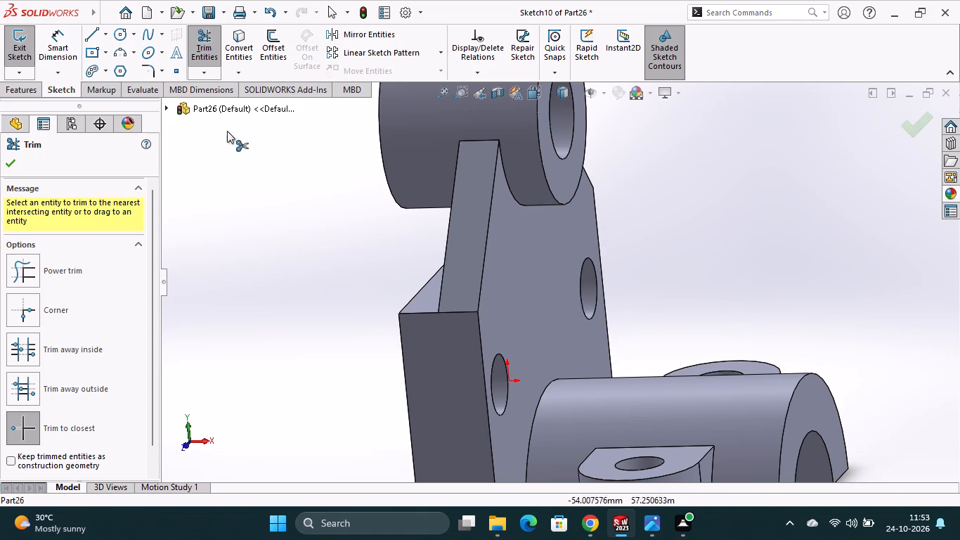
# In the front view, sketch a horizontal line about 10 mm long just under the boss, starting at the web's face.
pyautogui.click(573, 96)
pyautogui.click(533, 169)
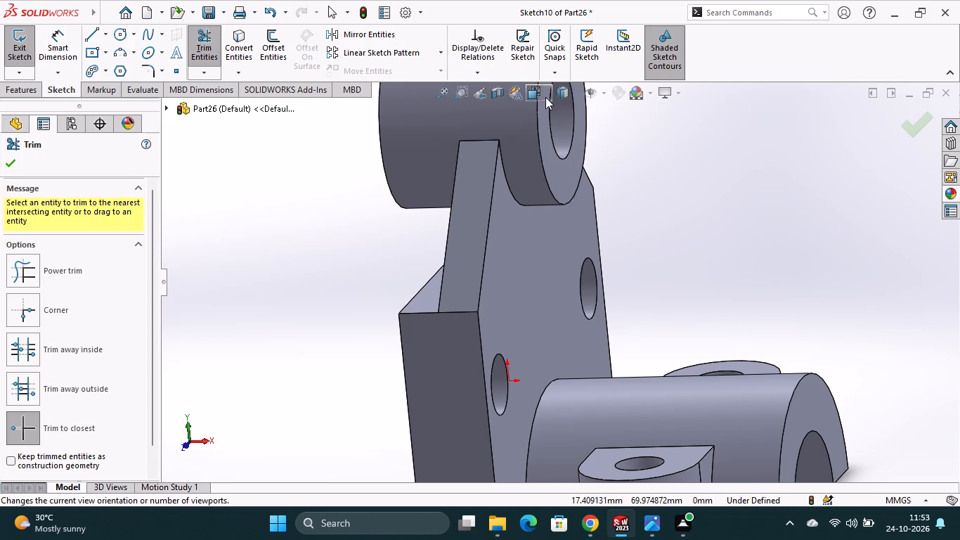
pyautogui.click(533, 92)
pyautogui.click(612, 174)
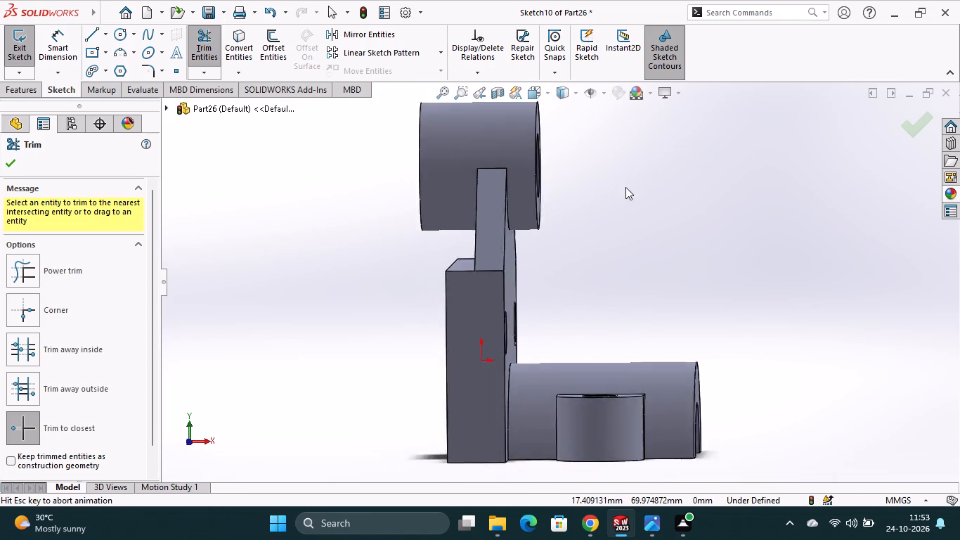
pyautogui.click(95, 34)
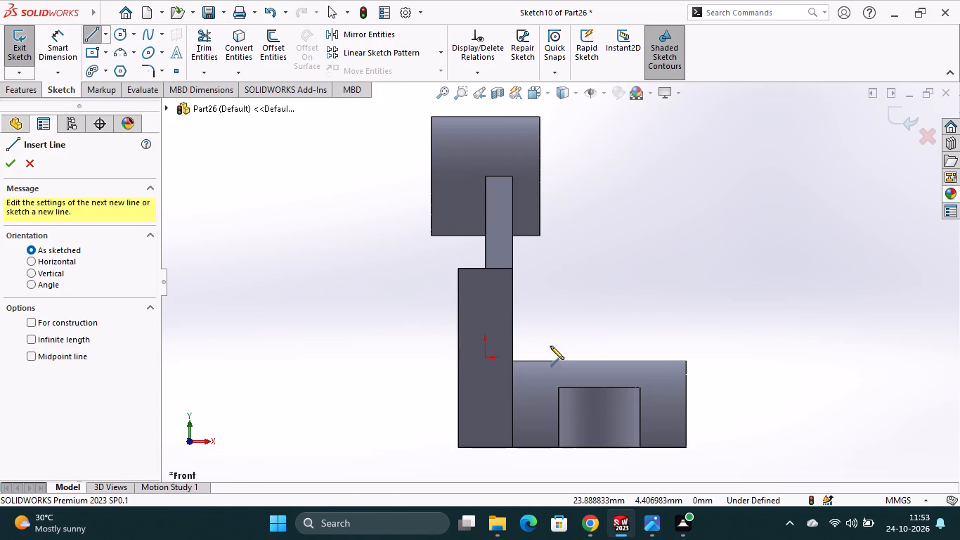
pyautogui.scroll(-2, 550, 321)
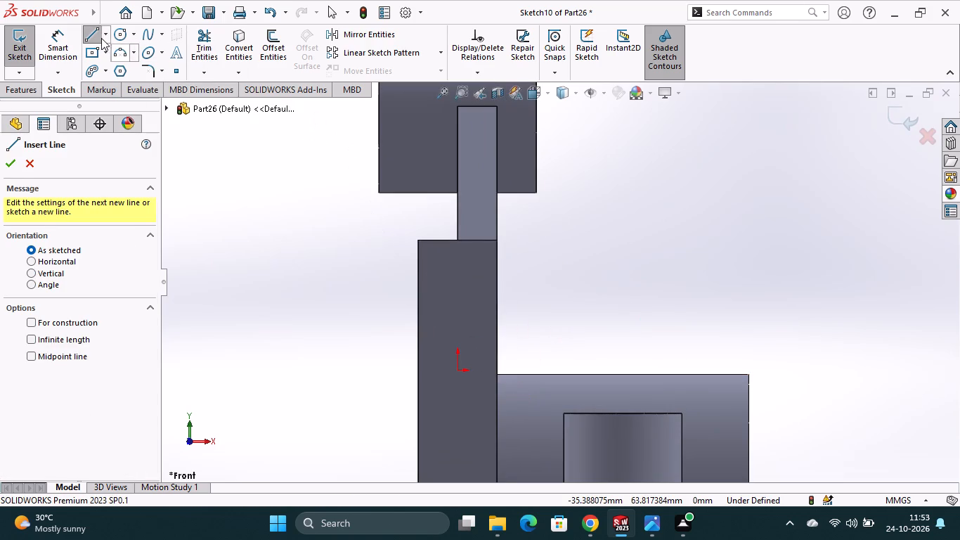
pyautogui.click(496, 198)
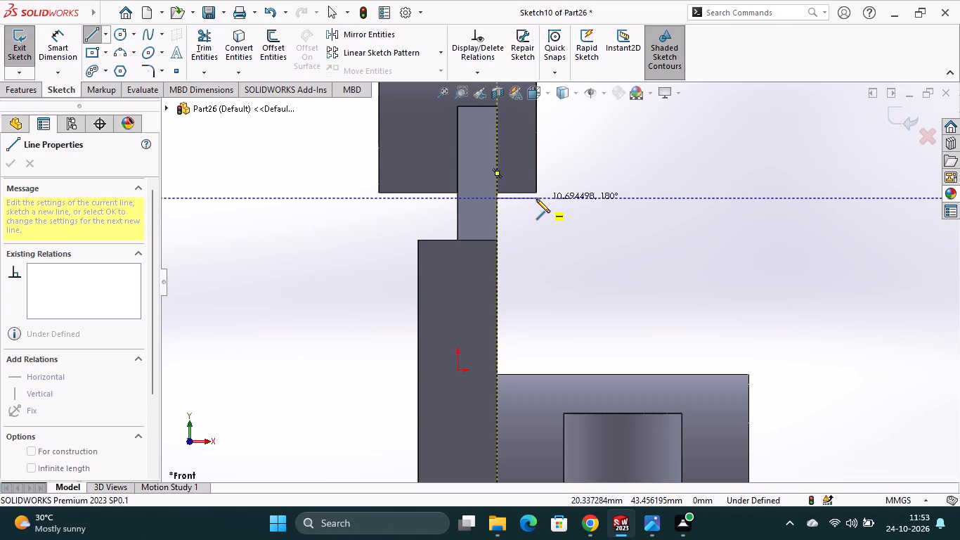
pyautogui.click(534, 199)
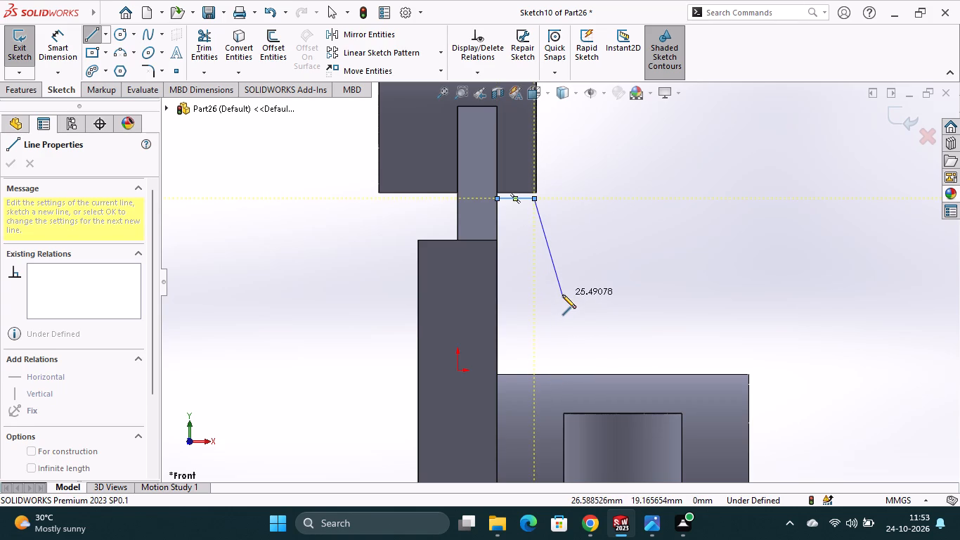
pyautogui.press('Escape')
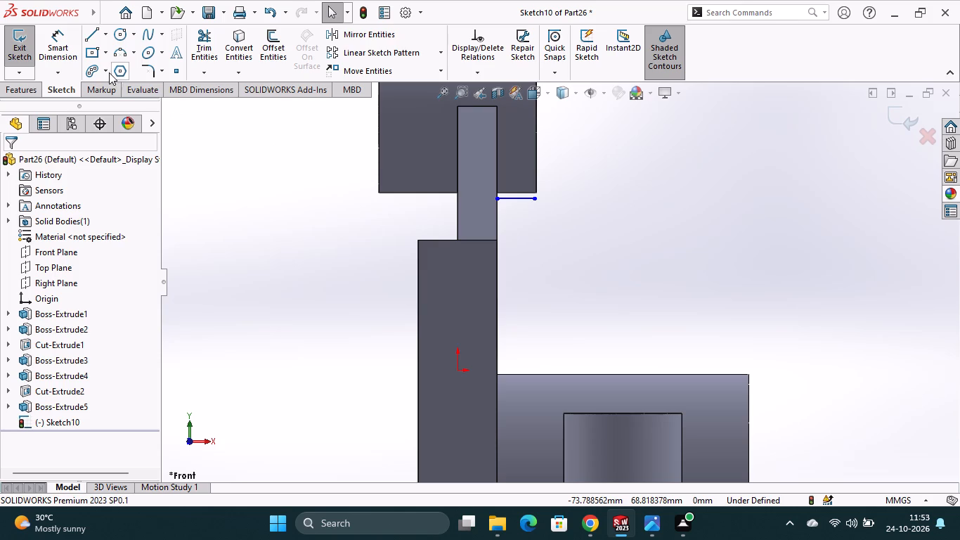
# Close the rib profile with a vertical line about 44 mm, a horizontal line about 64 mm just above the half-cylinder, and a sloping line.
pyautogui.click(93, 32)
pyautogui.click(498, 198)
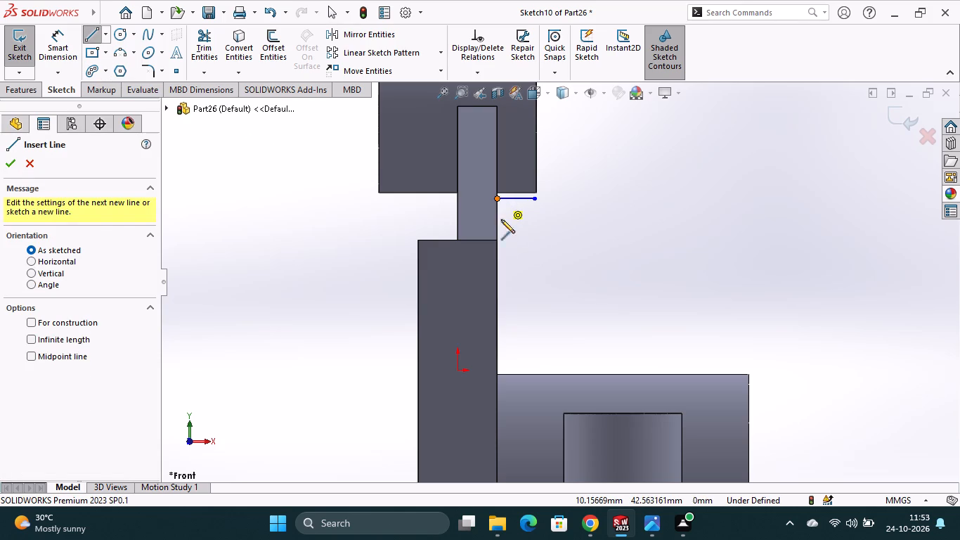
pyautogui.click(499, 369)
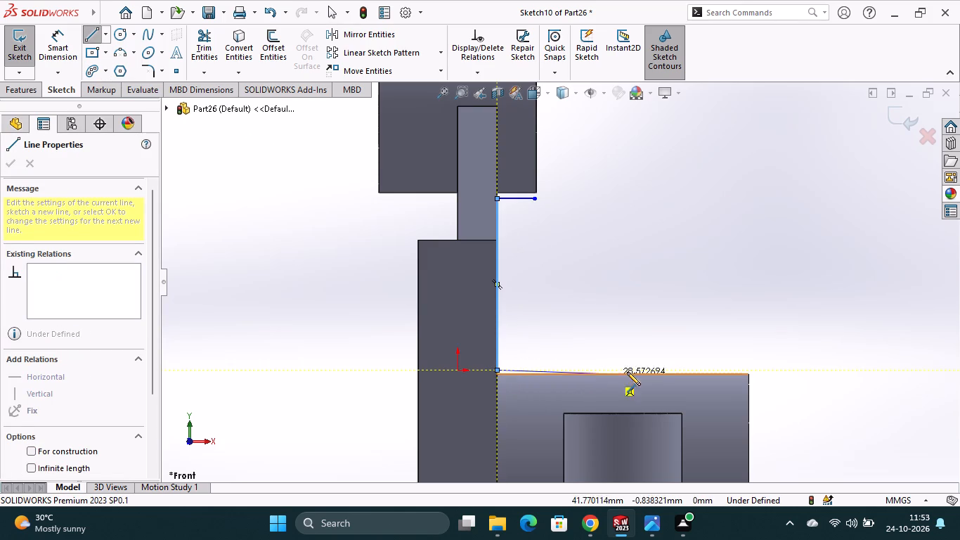
pyautogui.click(747, 369)
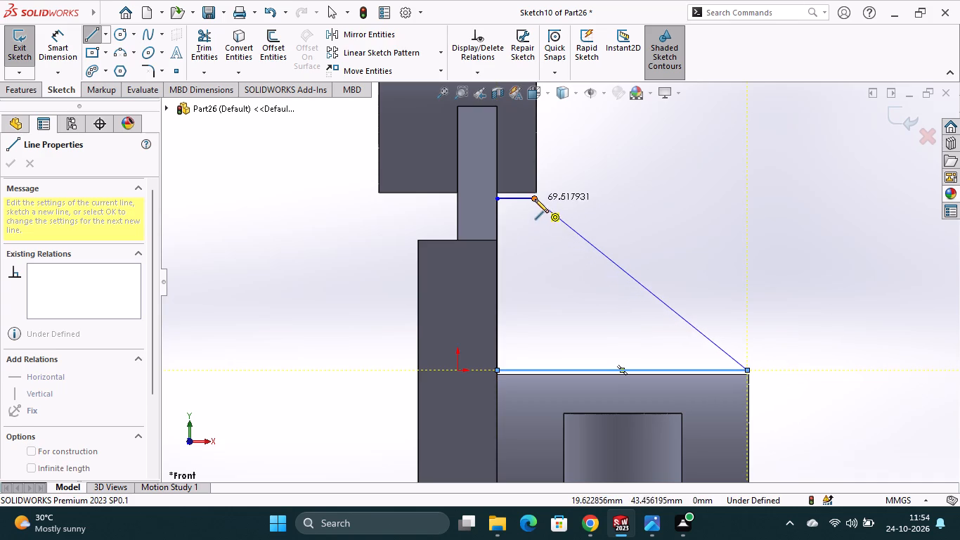
pyautogui.click(535, 199)
pyautogui.press('Escape')
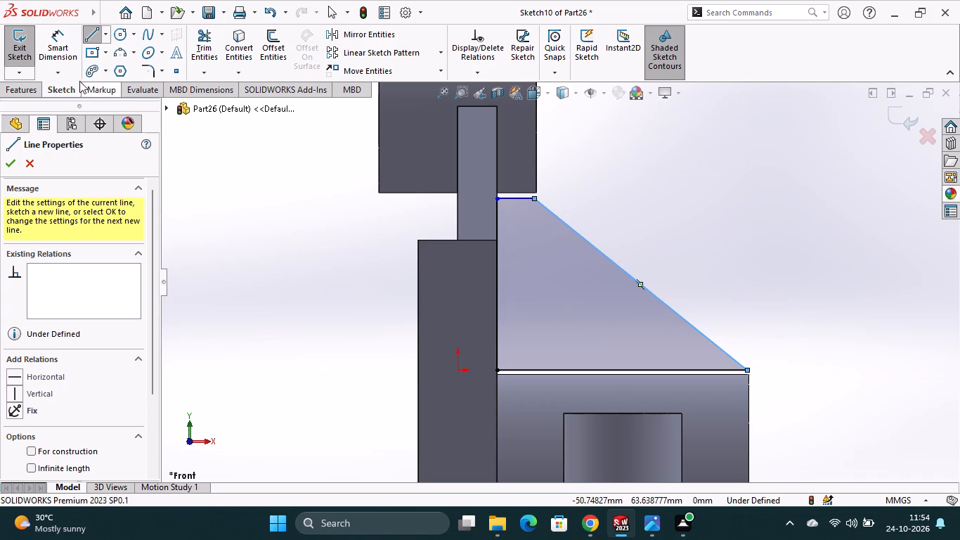
# Dimension the rib profile's bottom horizontal line to 64 mm.
pyautogui.click(64, 49)
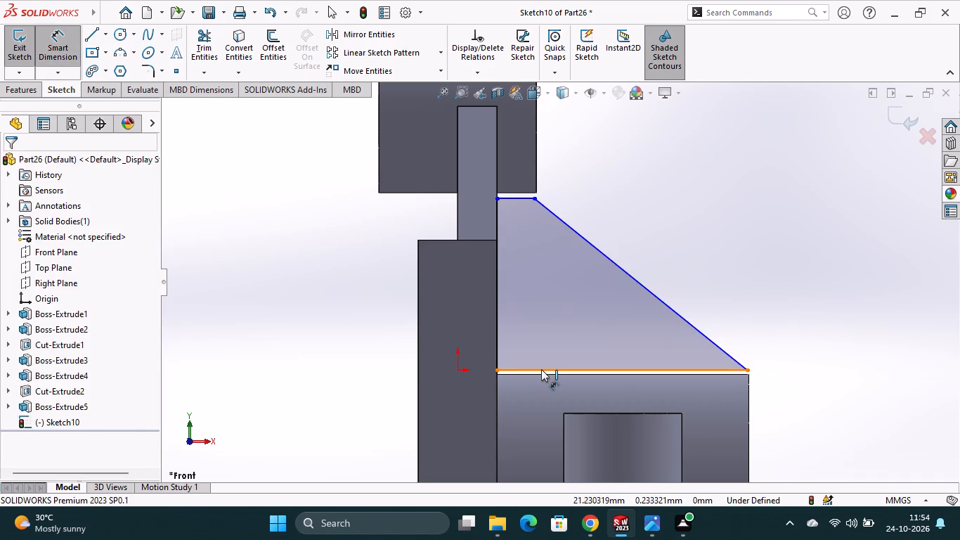
pyautogui.click(542, 369)
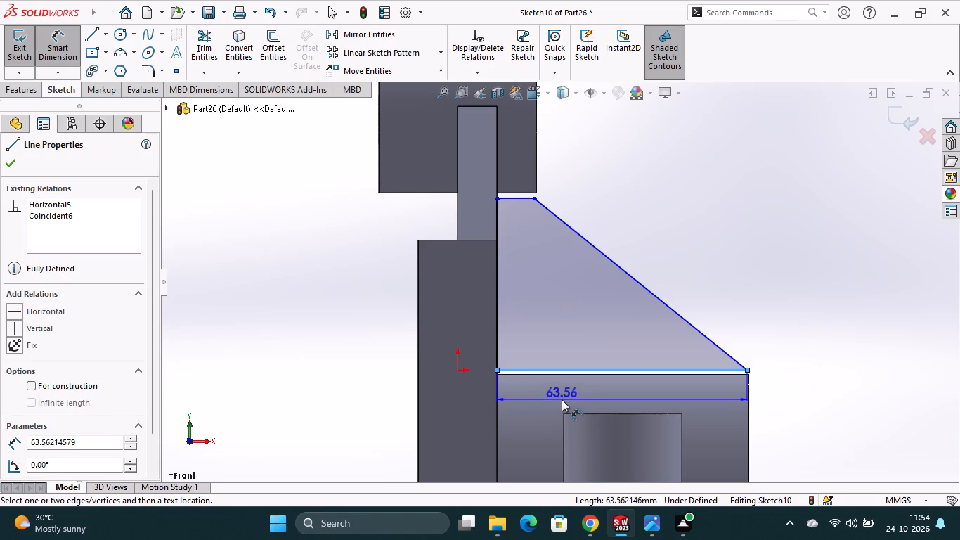
pyautogui.click(562, 399)
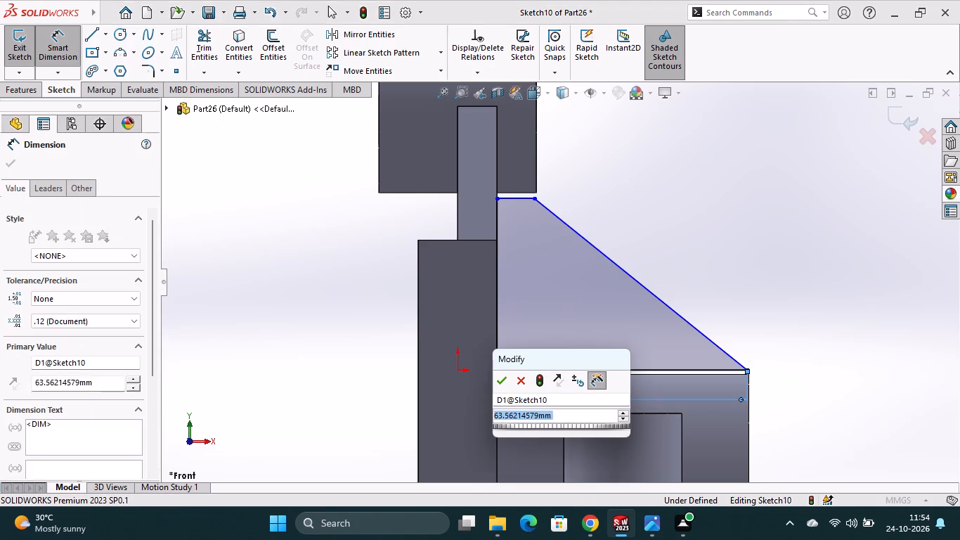
pyautogui.write('64')
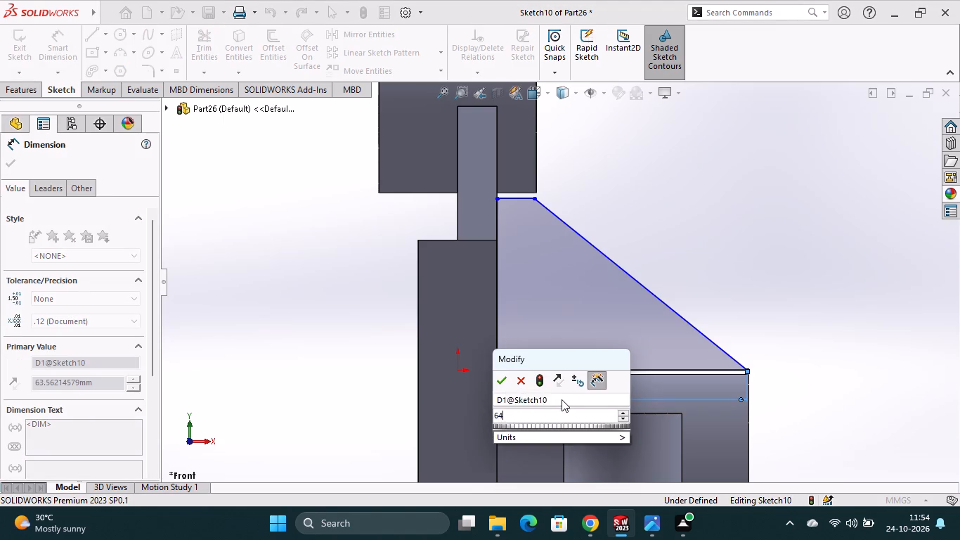
pyautogui.press('Return')
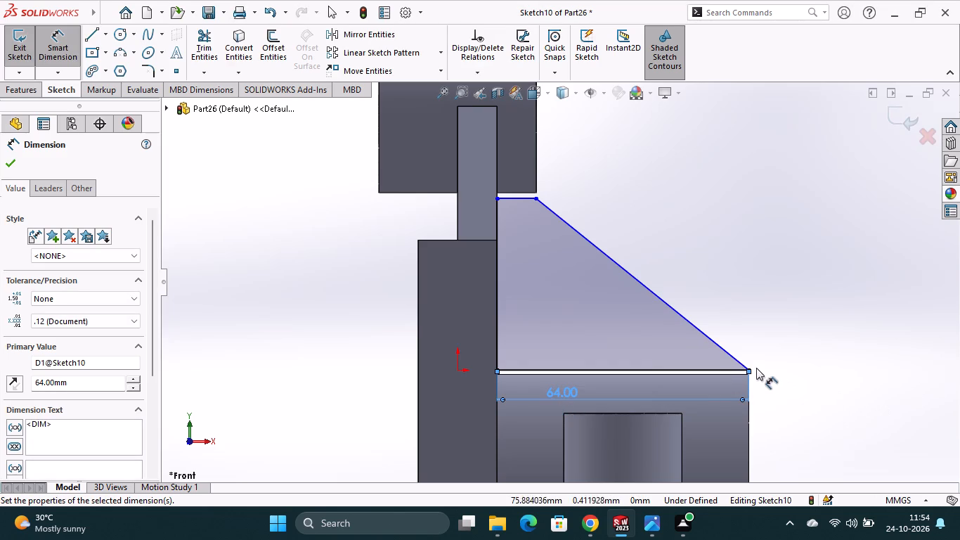
pyautogui.scroll(-5, 758, 371)
pyautogui.scroll(2, 637, 318)
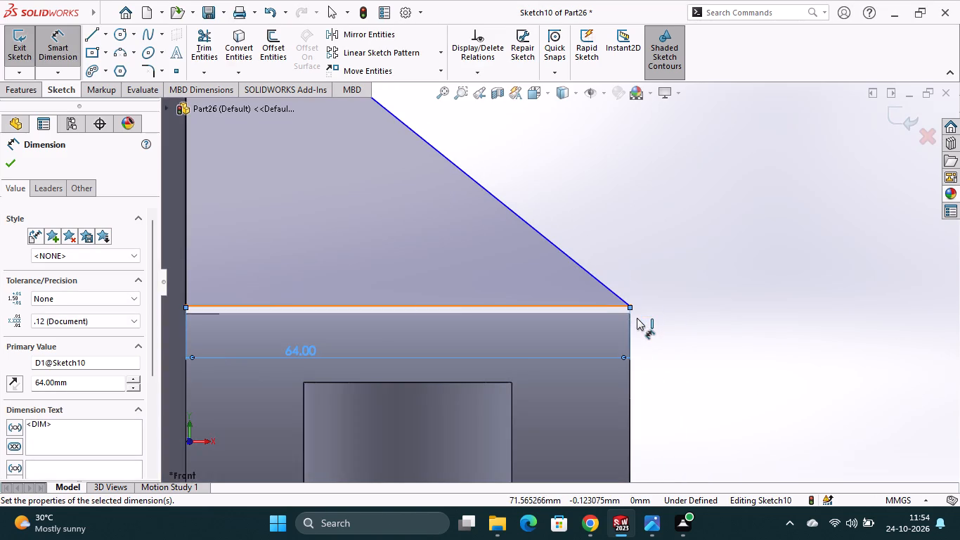
pyautogui.scroll(2, 637, 318)
pyautogui.scroll(2, 344, 210)
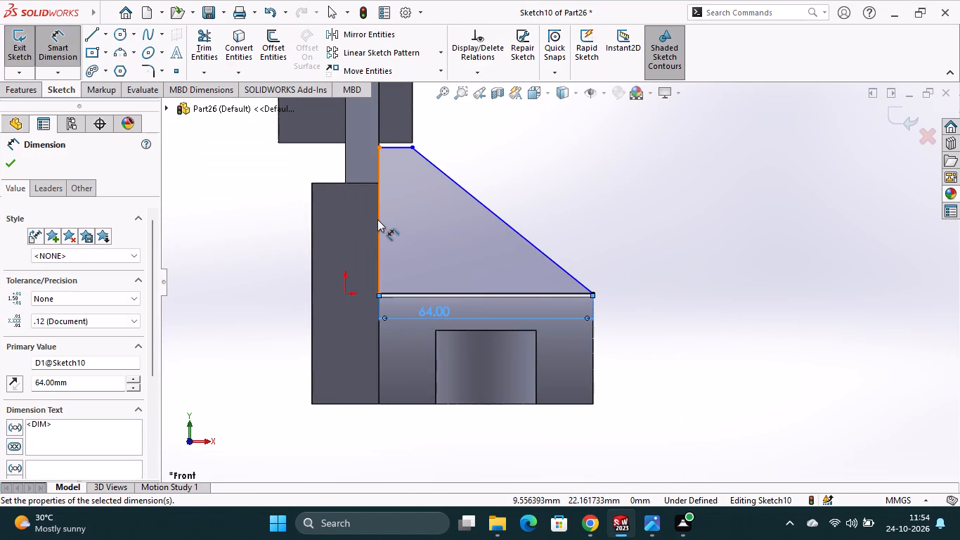
# Dimension the rib profile's vertical line along the block to 45 mm.
pyautogui.click(377, 219)
pyautogui.click(270, 219)
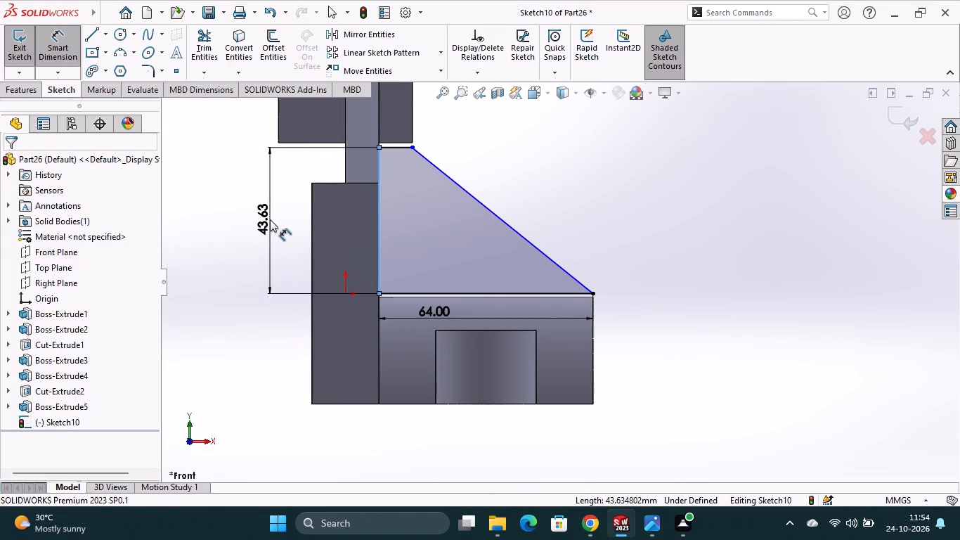
pyautogui.write('45')
pyautogui.press('Return')
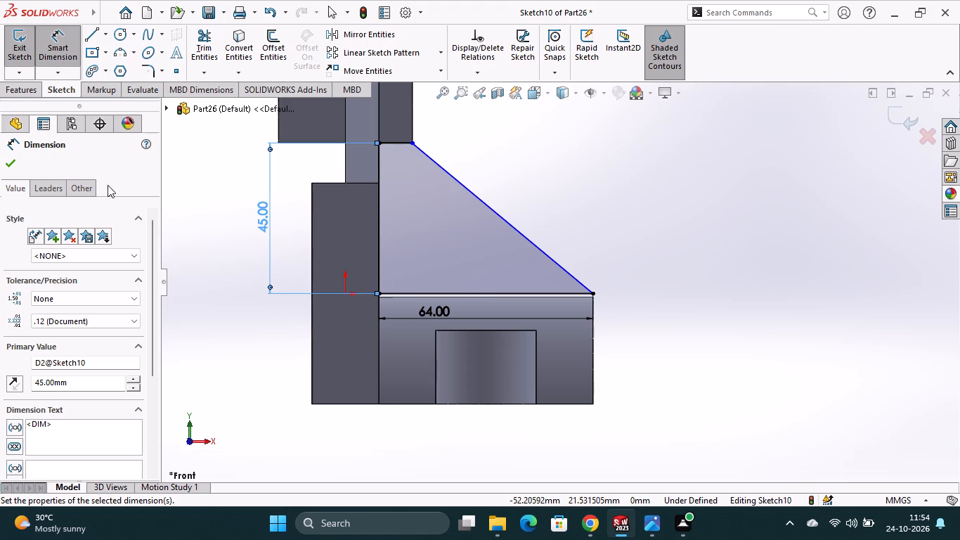
pyautogui.click(18, 162)
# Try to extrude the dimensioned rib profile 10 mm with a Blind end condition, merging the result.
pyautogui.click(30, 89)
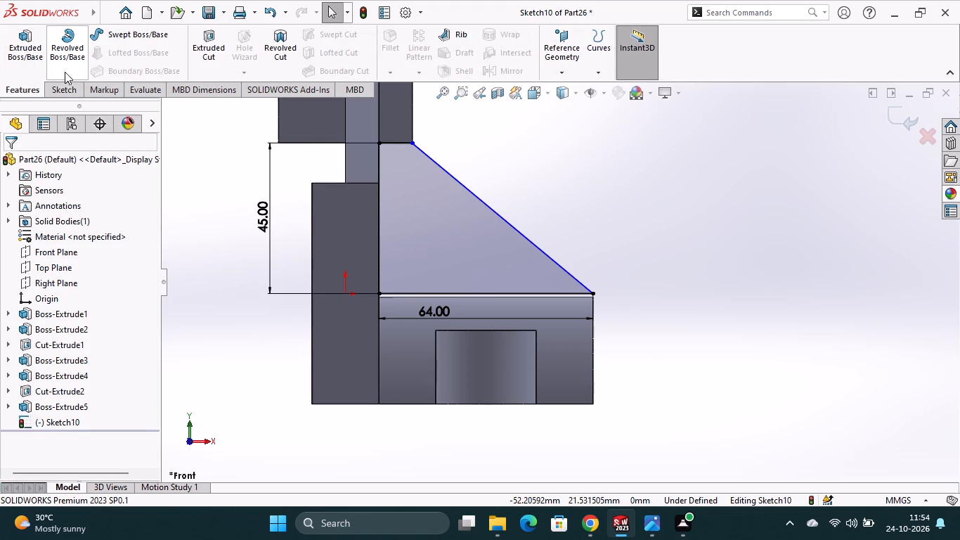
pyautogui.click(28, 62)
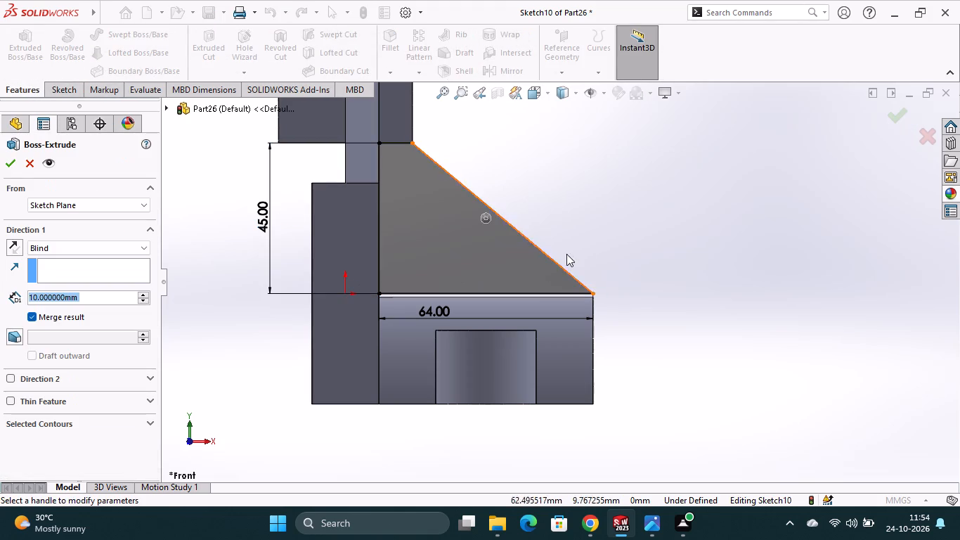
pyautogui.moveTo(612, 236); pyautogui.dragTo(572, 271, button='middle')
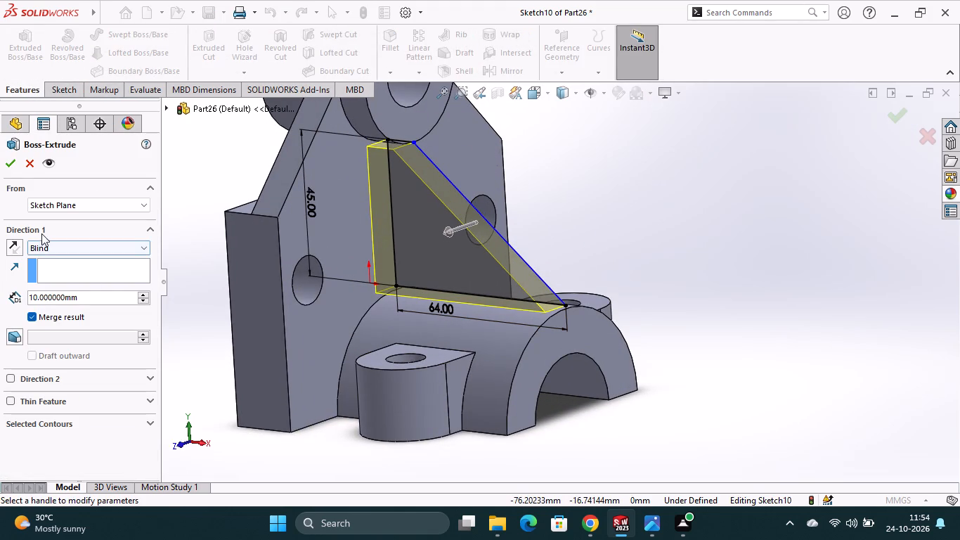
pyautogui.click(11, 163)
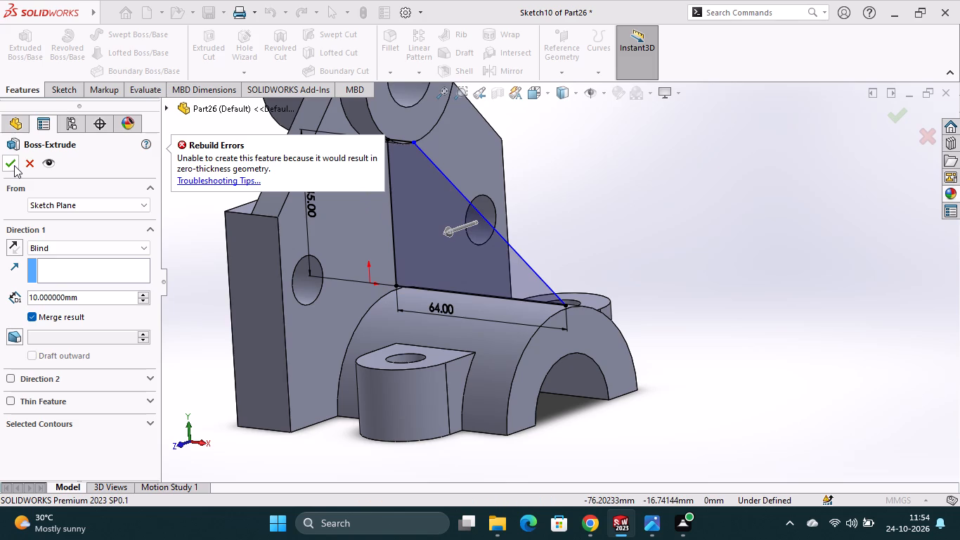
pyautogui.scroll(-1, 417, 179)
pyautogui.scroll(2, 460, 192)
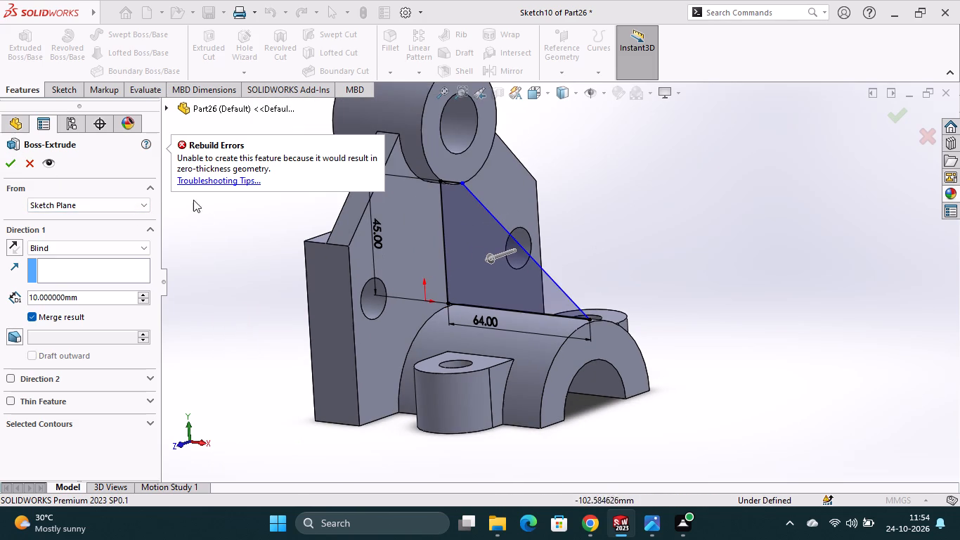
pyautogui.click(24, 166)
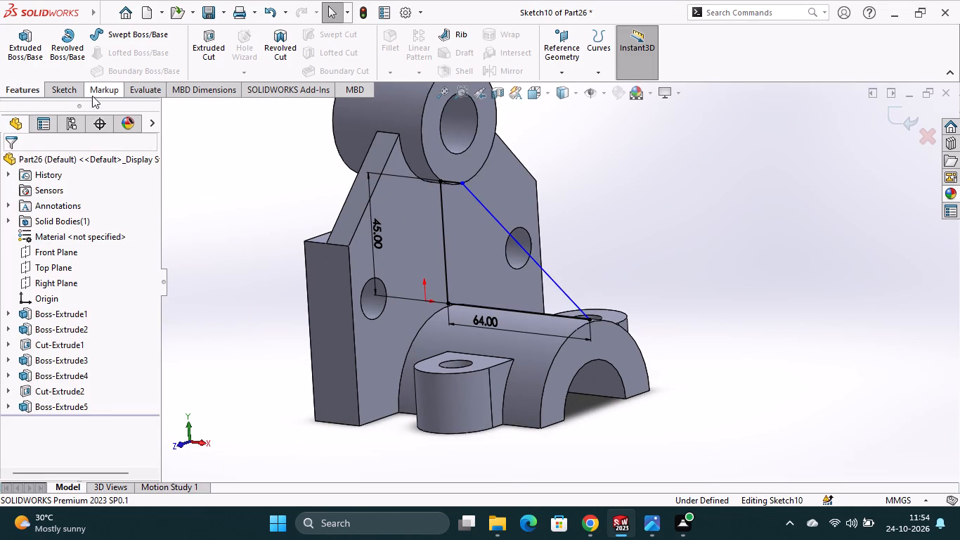
# Set the rib profile's vertical dimension along the block to 44 mm.
pyautogui.click(64, 89)
pyautogui.scroll(1, 384, 182)
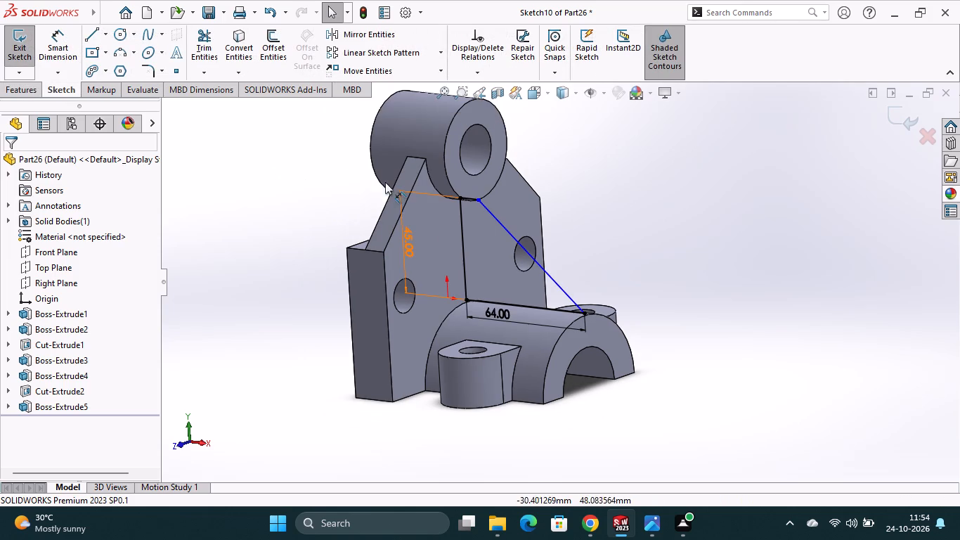
pyautogui.doubleClick(405, 239)
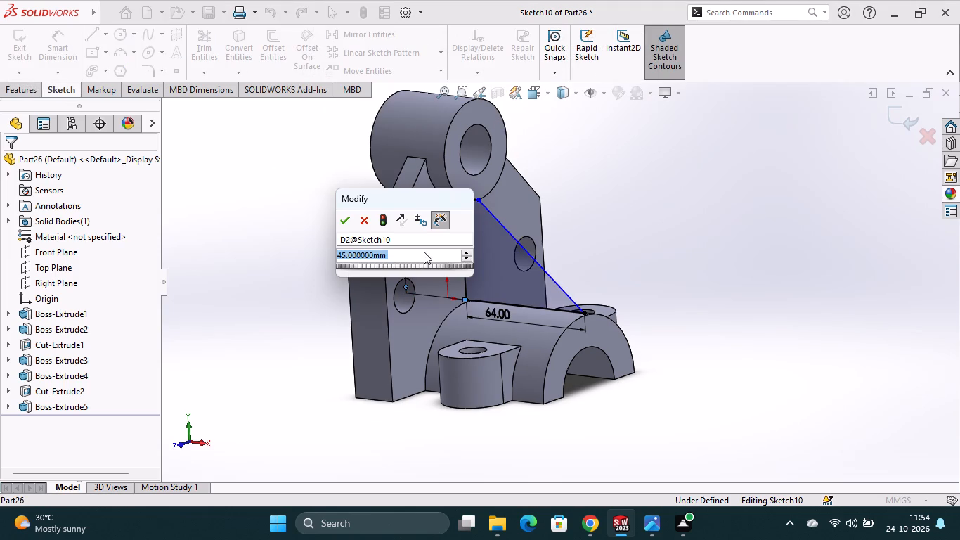
pyautogui.write('44')
pyautogui.press('Return')
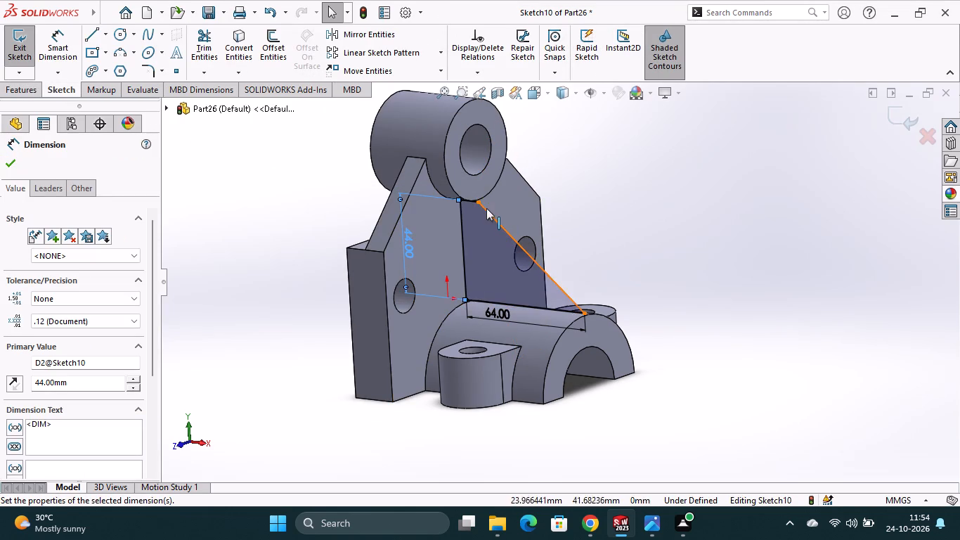
# Extrude the rib profile 10 mm with a Mid Plane end condition, merging the result.
pyautogui.scroll(-4, 486, 208)
pyautogui.moveTo(681, 281); pyautogui.dragTo(713, 266, button='middle')
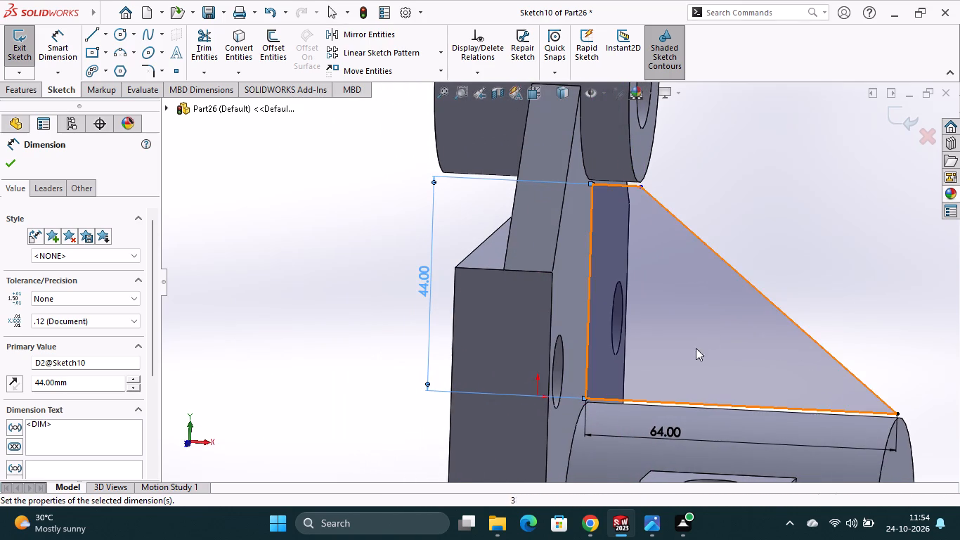
pyautogui.click(15, 90)
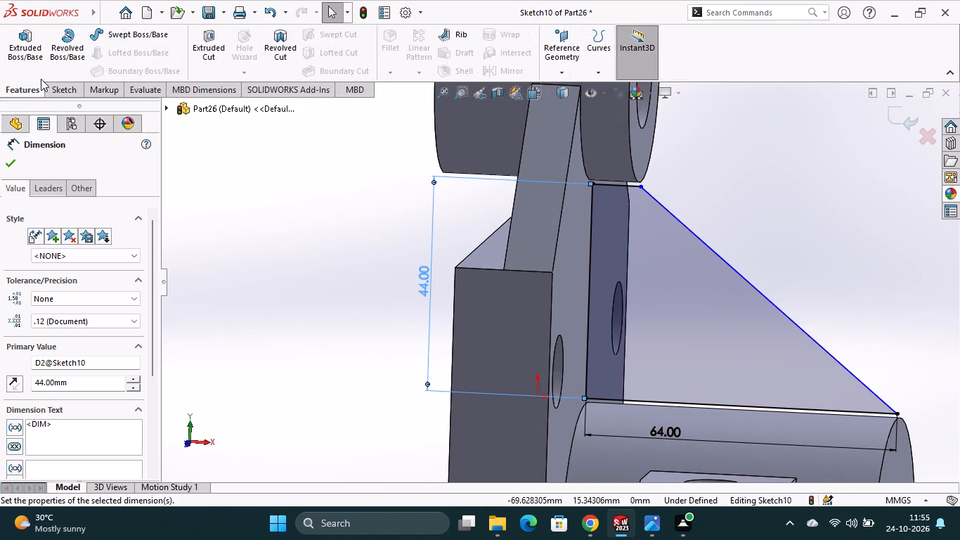
pyautogui.click(30, 65)
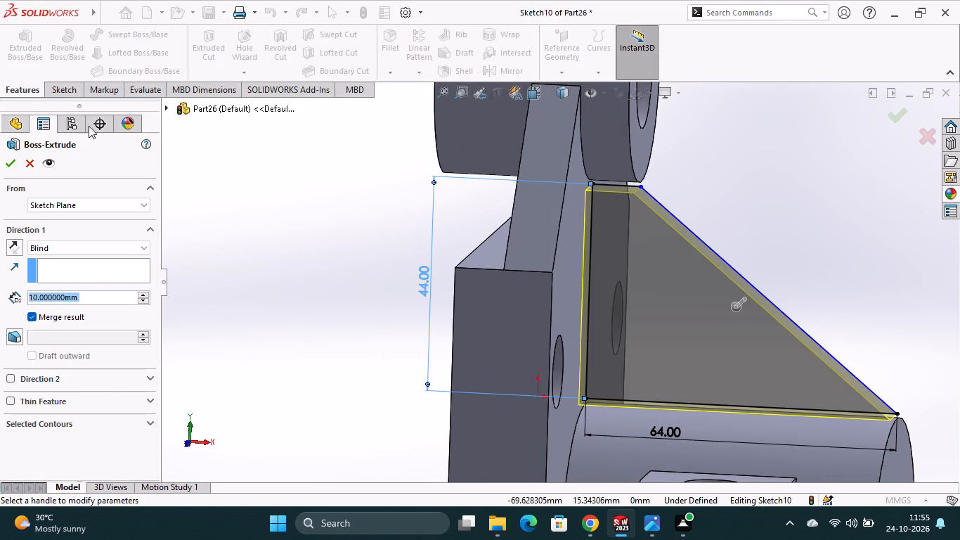
pyautogui.click(88, 247)
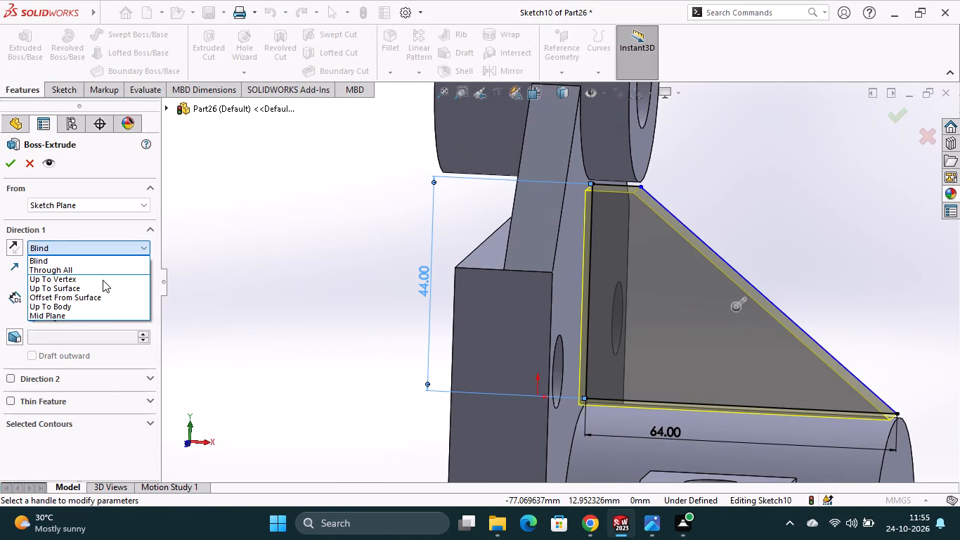
pyautogui.click(108, 314)
pyautogui.click(14, 165)
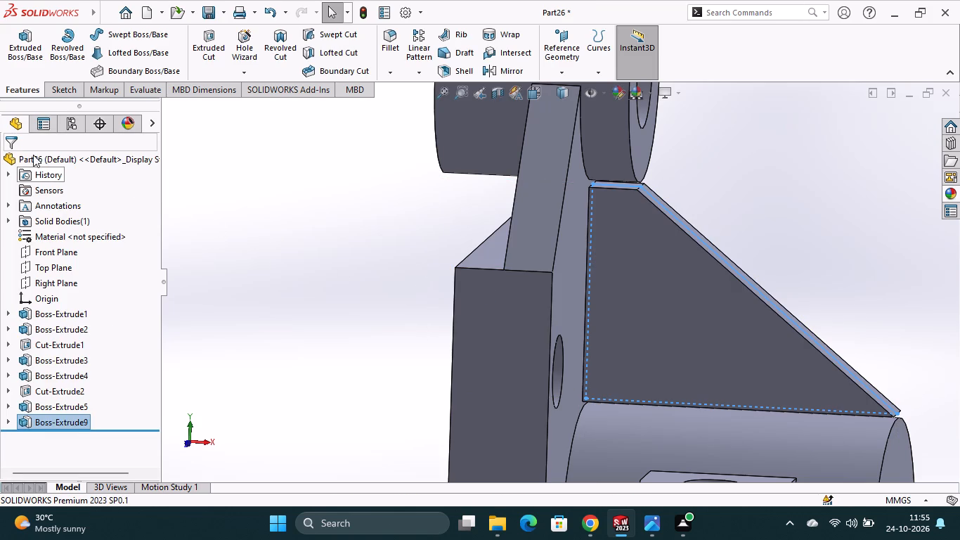
# Start a sketch on the rib's small flat top face beneath the boss and convert the face's edges into a closed outline.
pyautogui.moveTo(759, 211); pyautogui.dragTo(718, 209, button='middle')
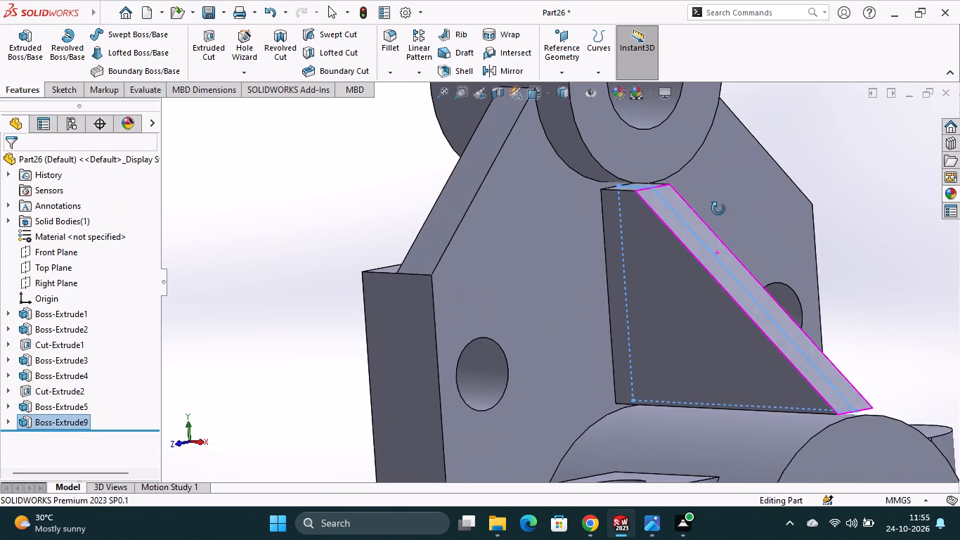
pyautogui.moveTo(718, 209); pyautogui.dragTo(718, 206, button='middle')
pyautogui.moveTo(748, 241); pyautogui.dragTo(753, 194, button='middle')
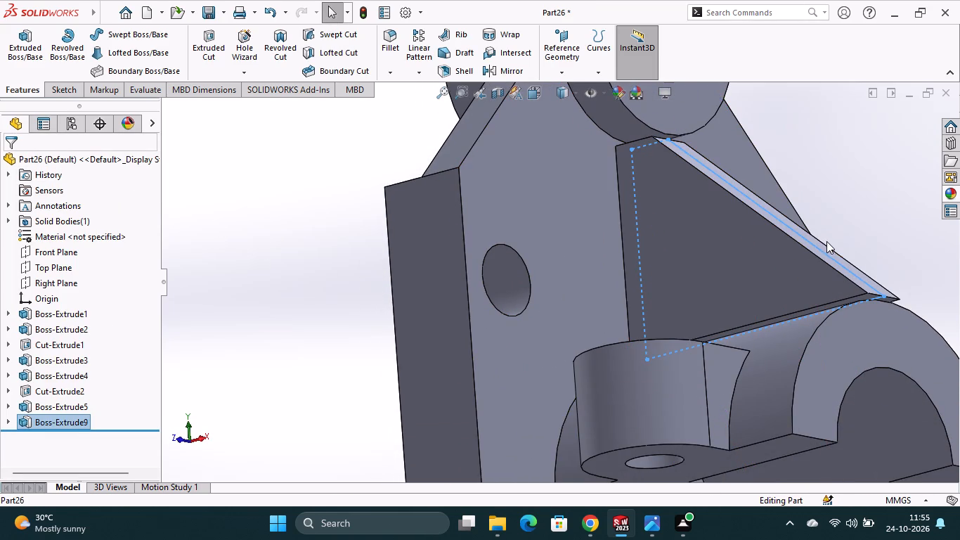
pyautogui.scroll(-1, 837, 166)
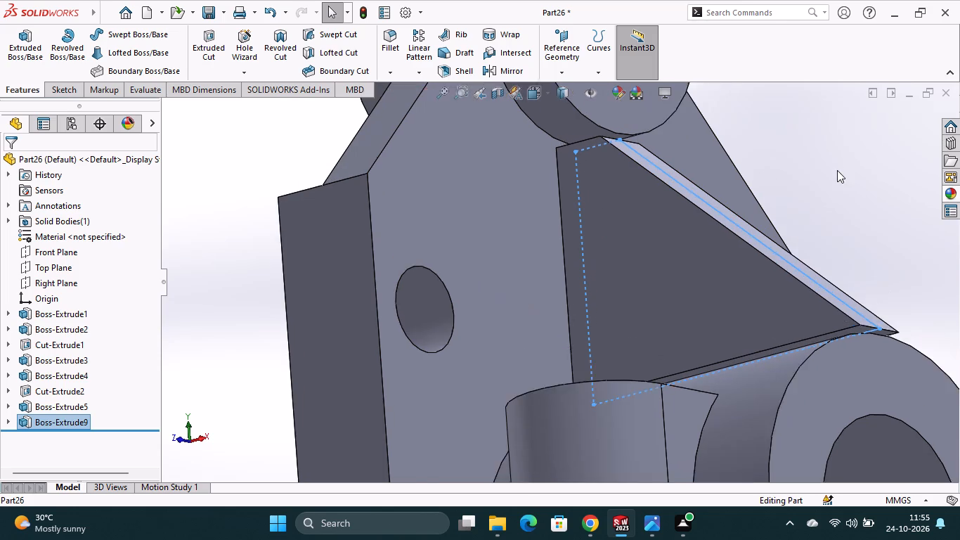
pyautogui.scroll(-1, 837, 170)
pyautogui.moveTo(628, 157); pyautogui.dragTo(643, 224, button='middle')
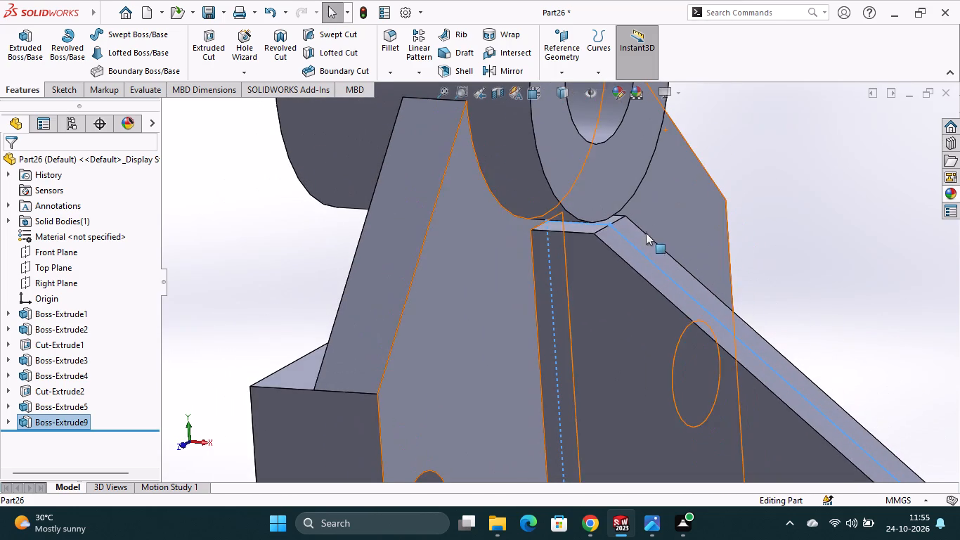
pyautogui.click(566, 227)
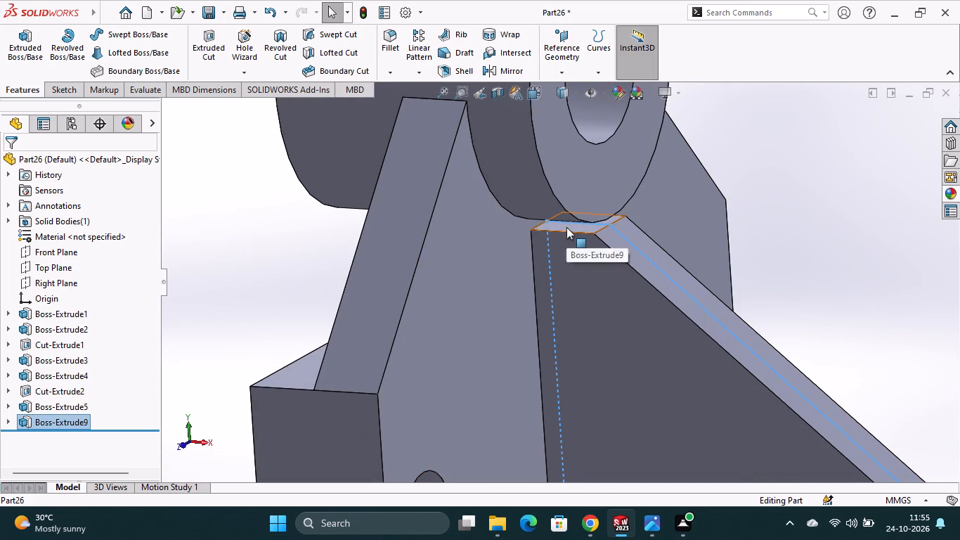
pyautogui.click(633, 187)
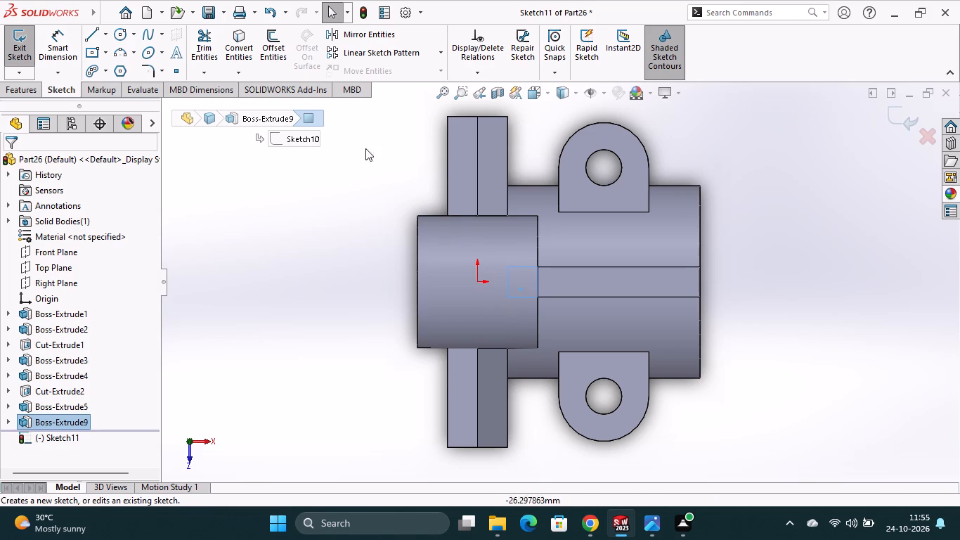
pyautogui.click(238, 41)
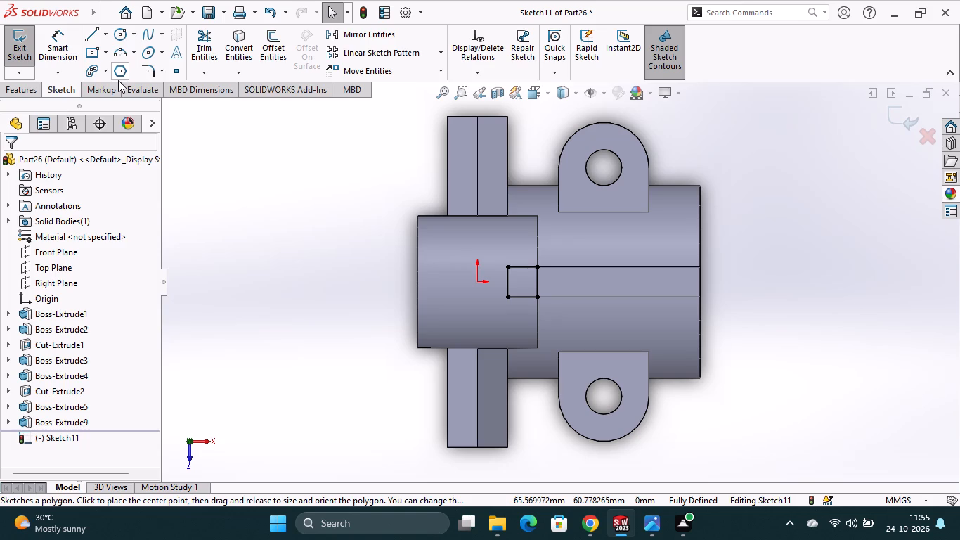
# Extrude the converted outline up into the boss, trying Mid Plane depths of 5 and 3 mm before finishing as Blind 2 mm, merged.
pyautogui.click(13, 90)
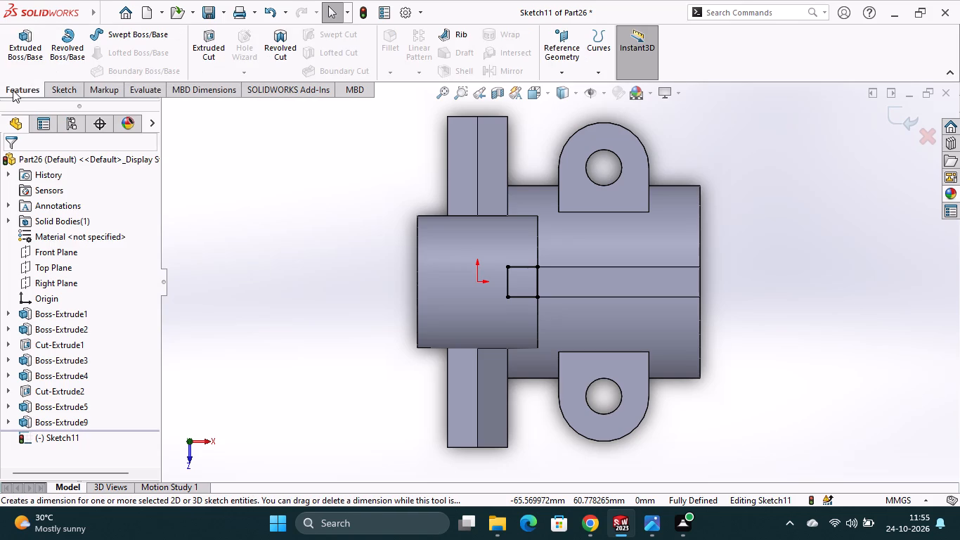
pyautogui.click(29, 67)
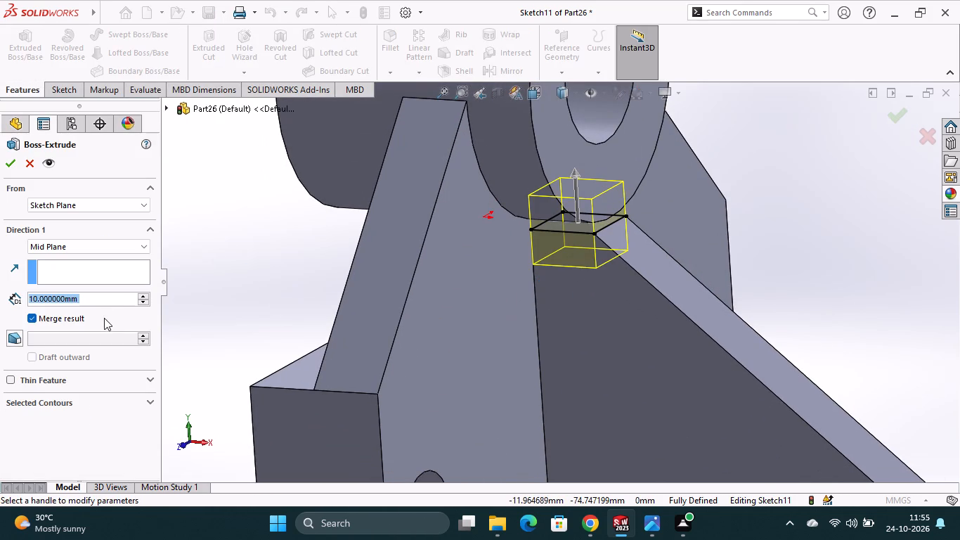
pyautogui.press('5')
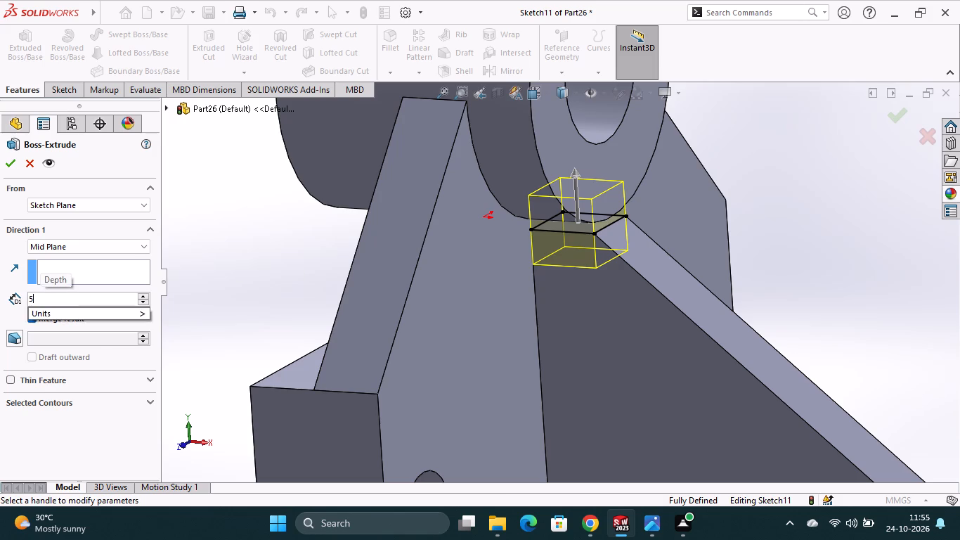
pyautogui.press('Return')
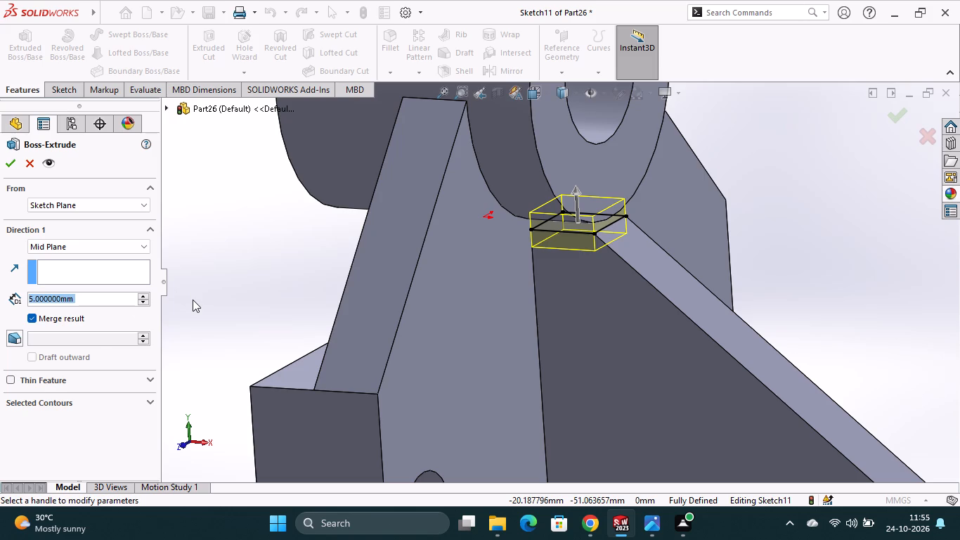
pyautogui.press('3')
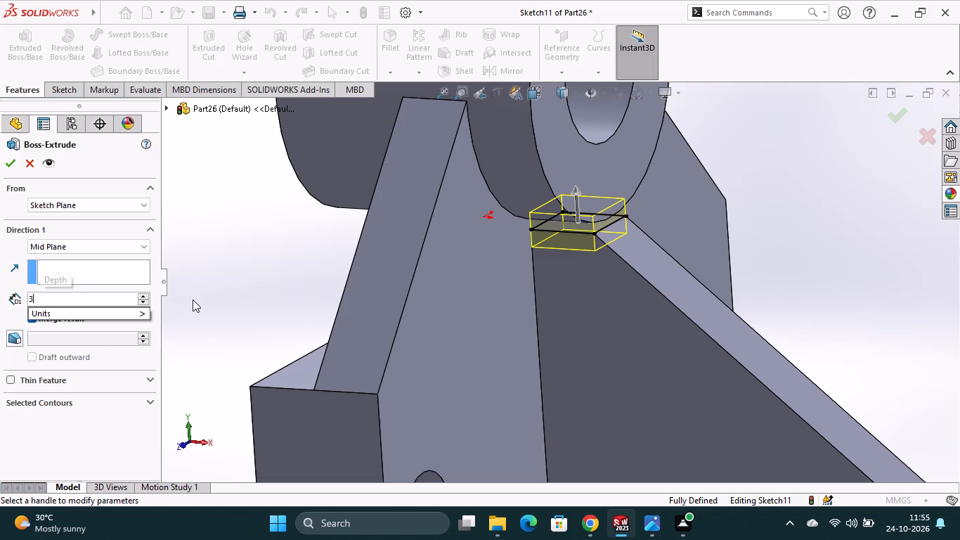
pyautogui.press('Return')
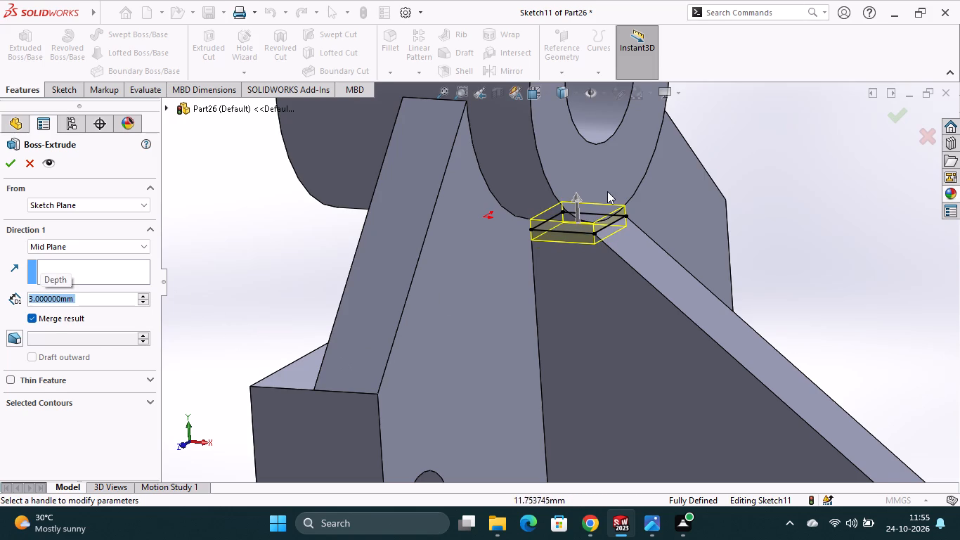
pyautogui.scroll(-2, 609, 189)
pyautogui.moveTo(758, 266); pyautogui.dragTo(668, 250, button='middle')
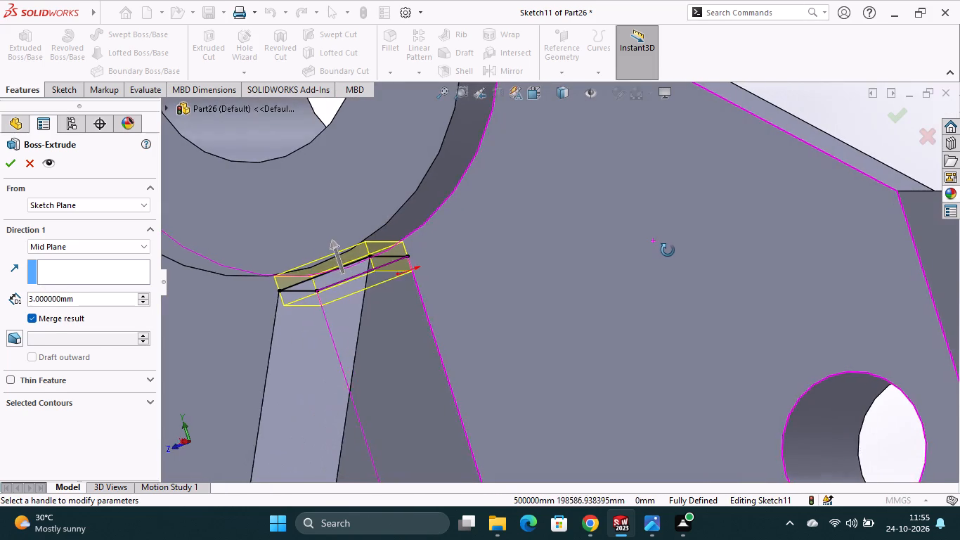
pyautogui.moveTo(668, 250); pyautogui.dragTo(687, 248, button='middle')
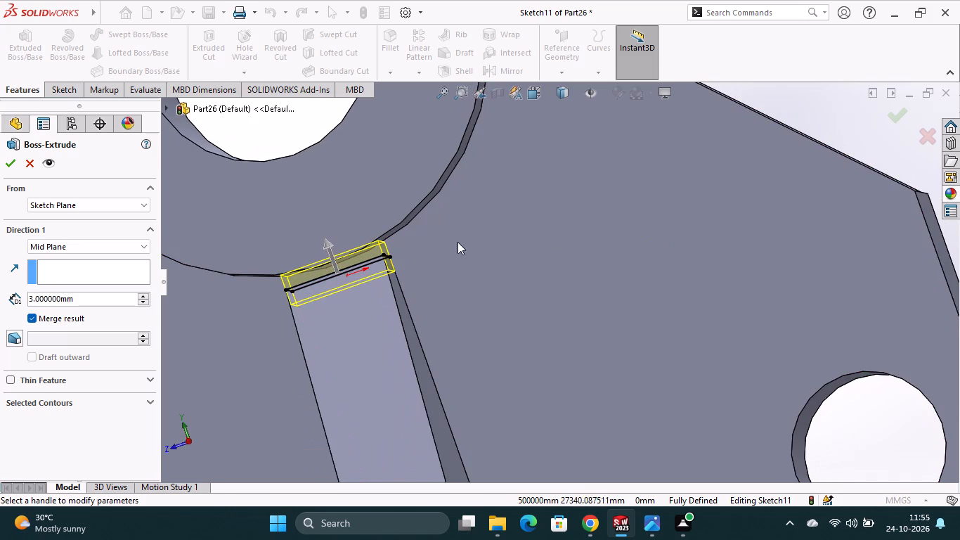
pyautogui.click(50, 244)
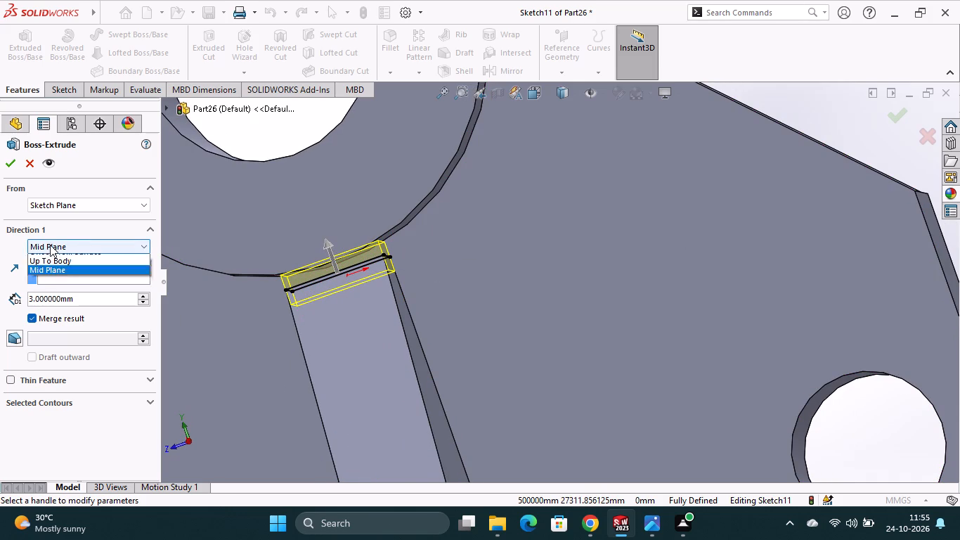
pyautogui.click(51, 255)
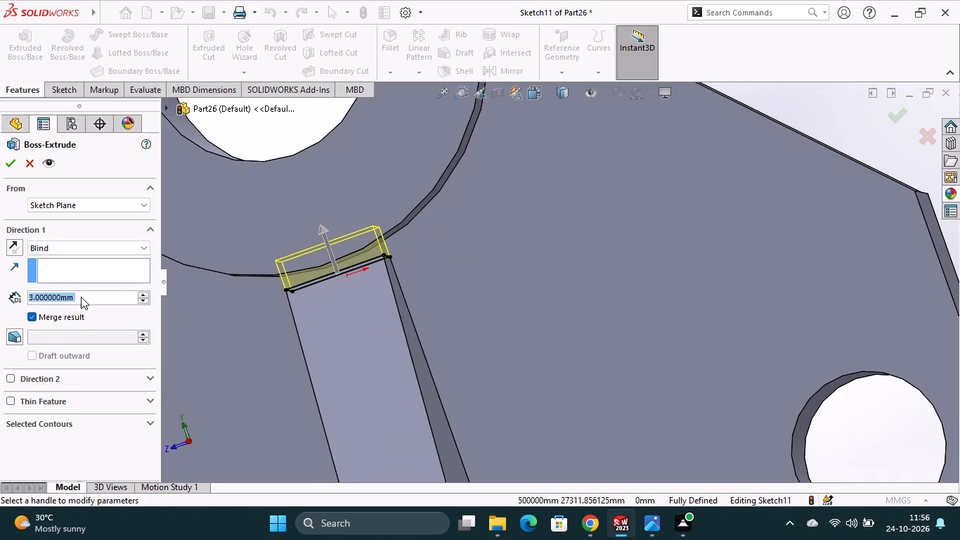
pyautogui.press('2')
pyautogui.press('Return')
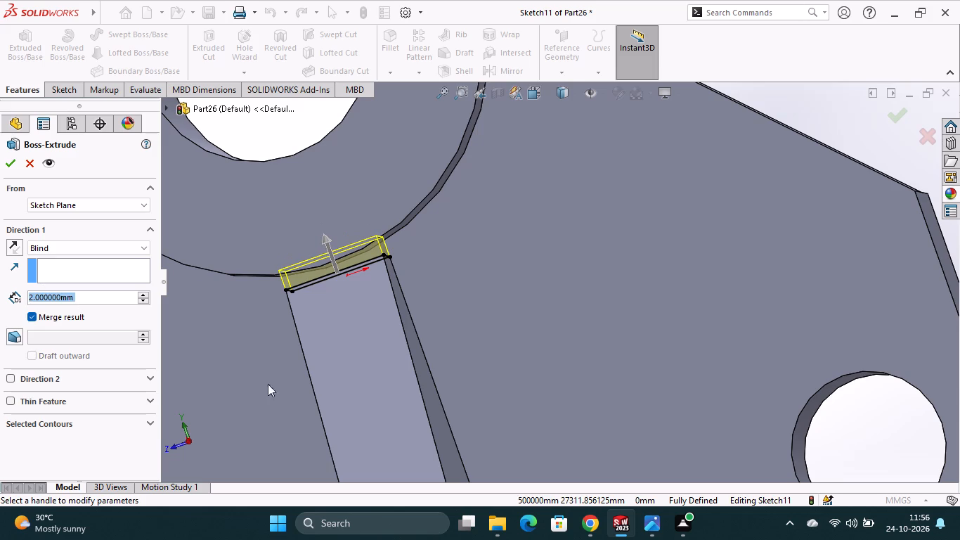
pyautogui.scroll(-1, 304, 225)
pyautogui.moveTo(399, 246); pyautogui.dragTo(423, 252, button='middle')
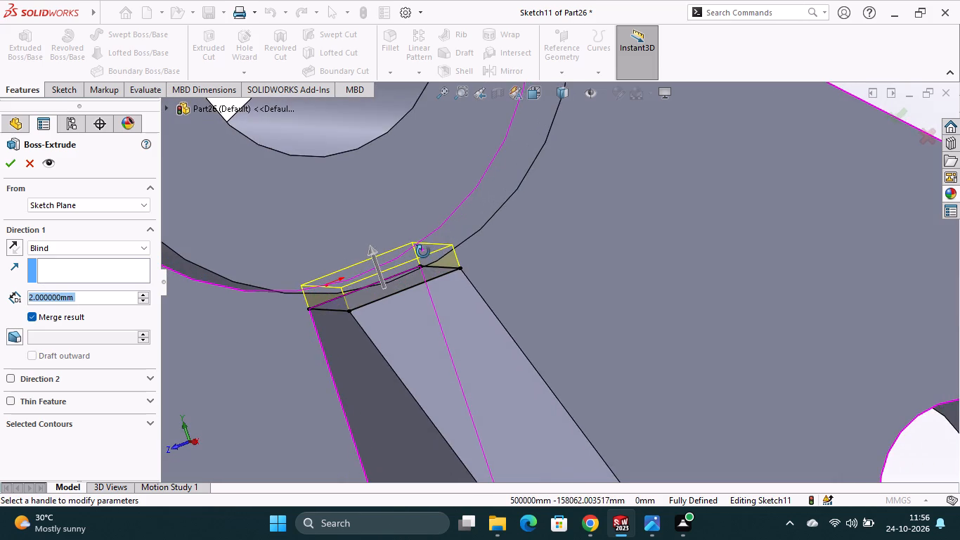
pyautogui.moveTo(423, 252); pyautogui.dragTo(429, 224, button='middle')
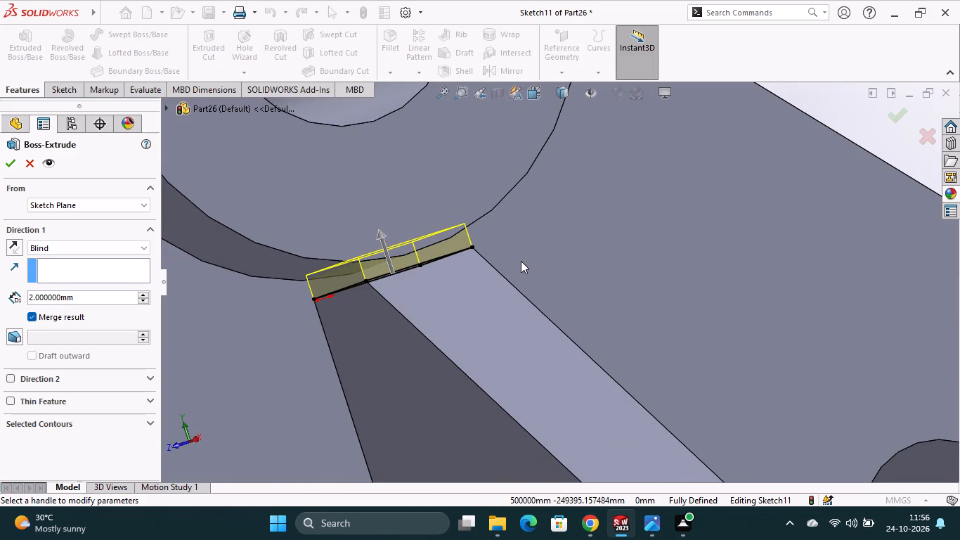
pyautogui.scroll(-1, 529, 236)
pyautogui.moveTo(529, 237); pyautogui.dragTo(526, 255, button='middle')
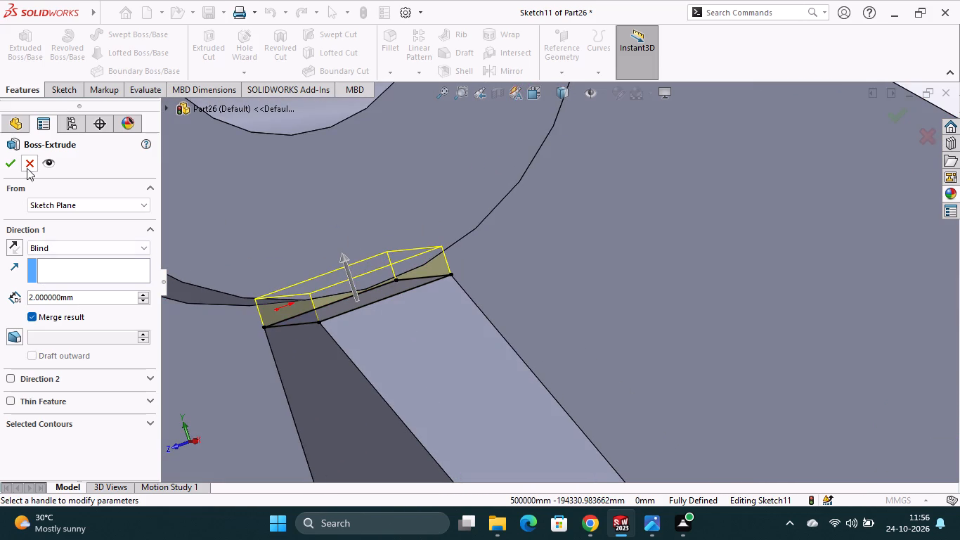
pyautogui.click(9, 169)
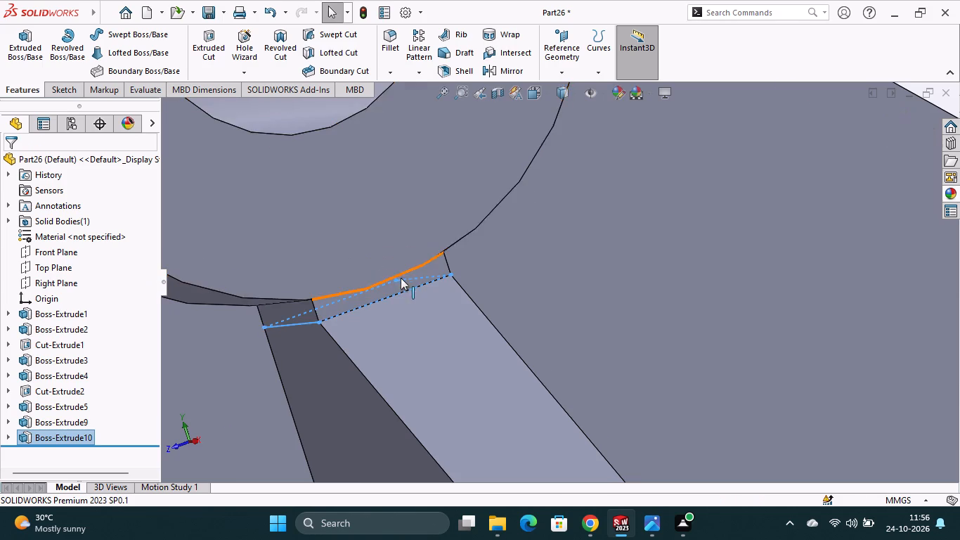
# Start a sketch on the rib's underside face above the half-cylinder and convert the face's edges into a closed outline.
pyautogui.scroll(1, 401, 278)
pyautogui.scroll(6, 495, 326)
pyautogui.scroll(2, 612, 367)
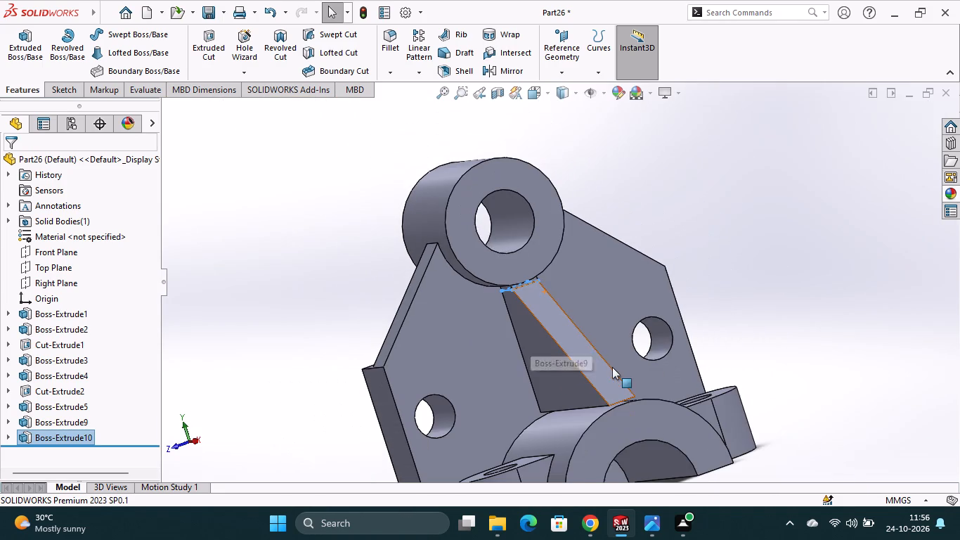
pyautogui.moveTo(635, 444); pyautogui.dragTo(655, 421, button='middle')
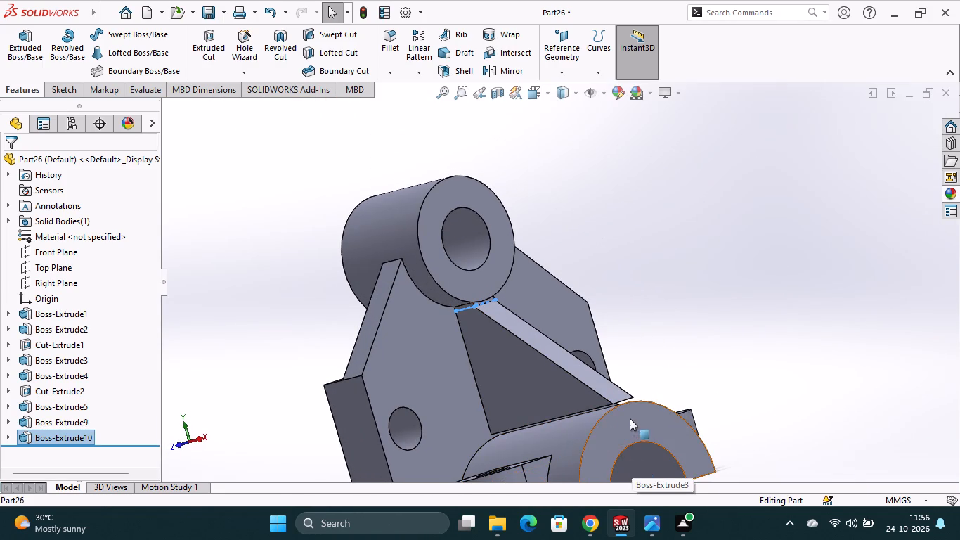
pyautogui.moveTo(643, 465); pyautogui.dragTo(642, 420, button='middle')
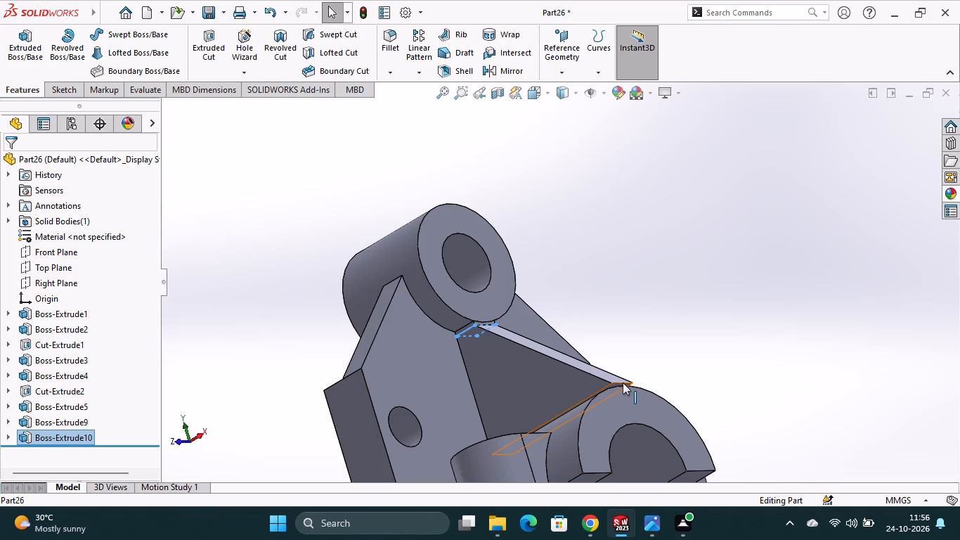
pyautogui.scroll(-5, 617, 389)
pyautogui.click(592, 328)
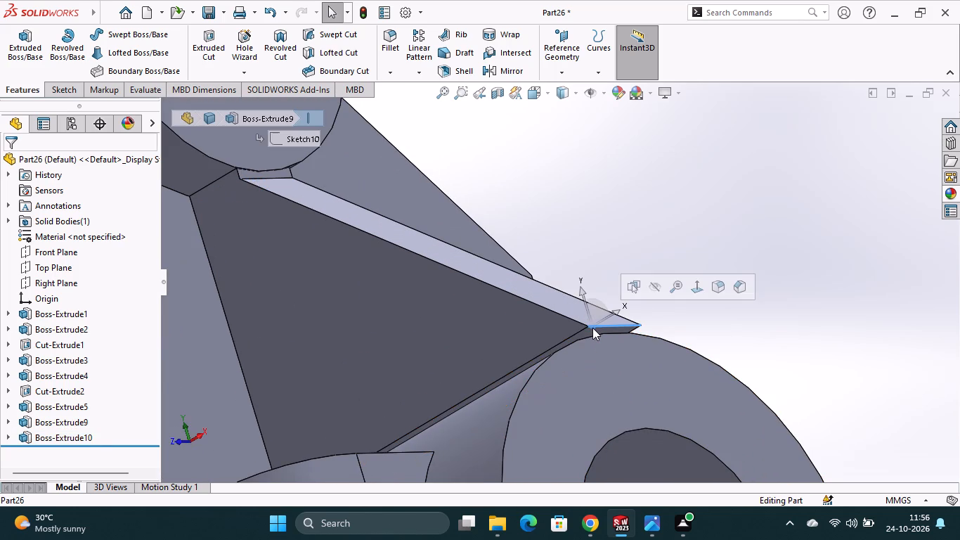
pyautogui.click(585, 335)
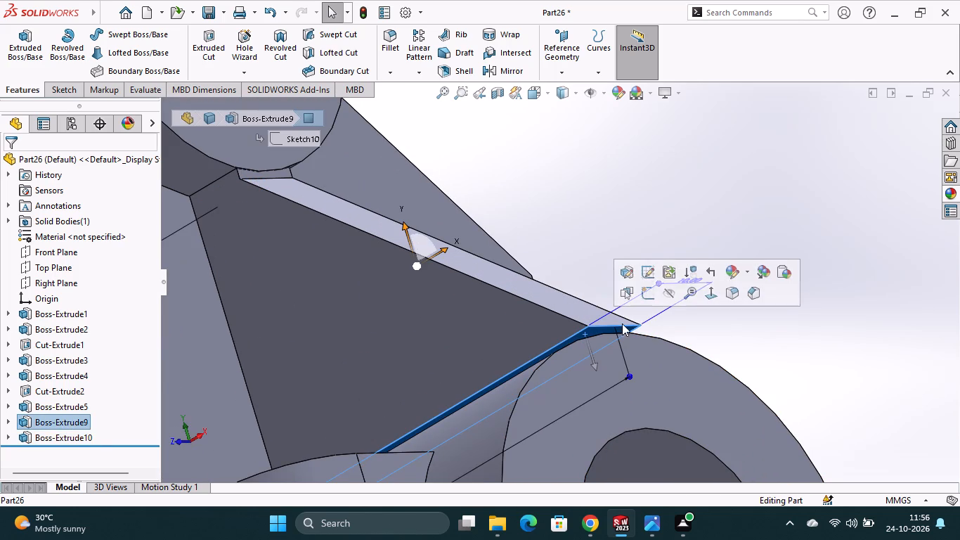
pyautogui.click(647, 296)
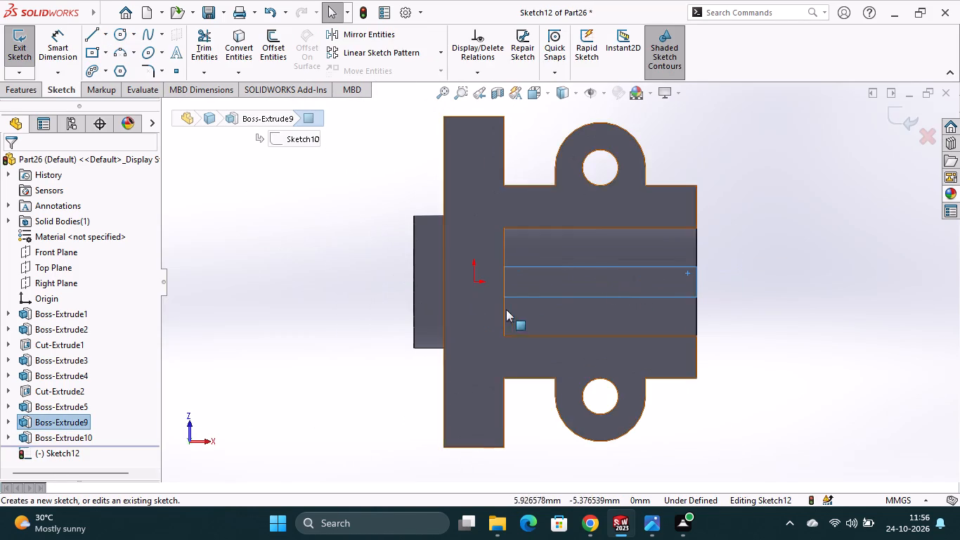
pyautogui.click(242, 40)
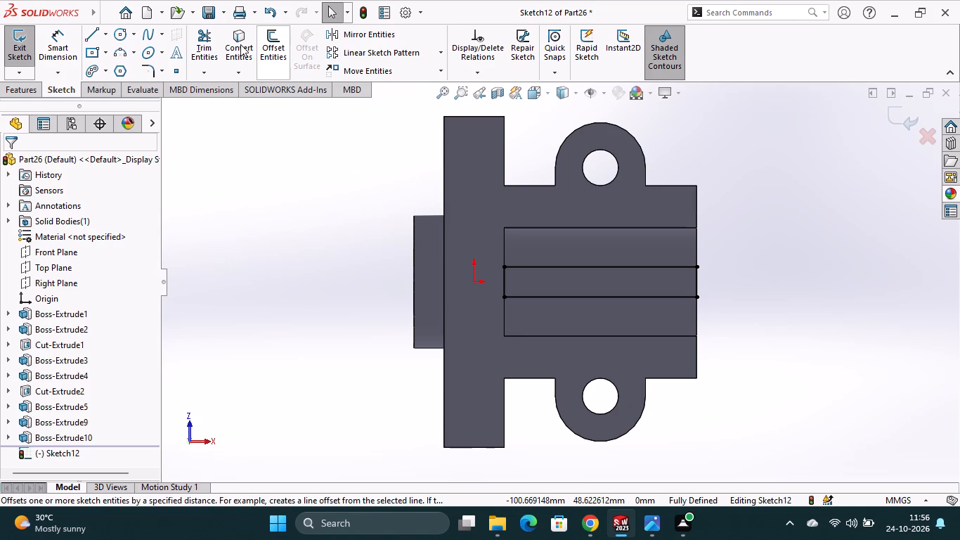
# Extrude the converted outline down into the half-cylinder as Blind 2 mm, merging the result.
pyautogui.click(24, 91)
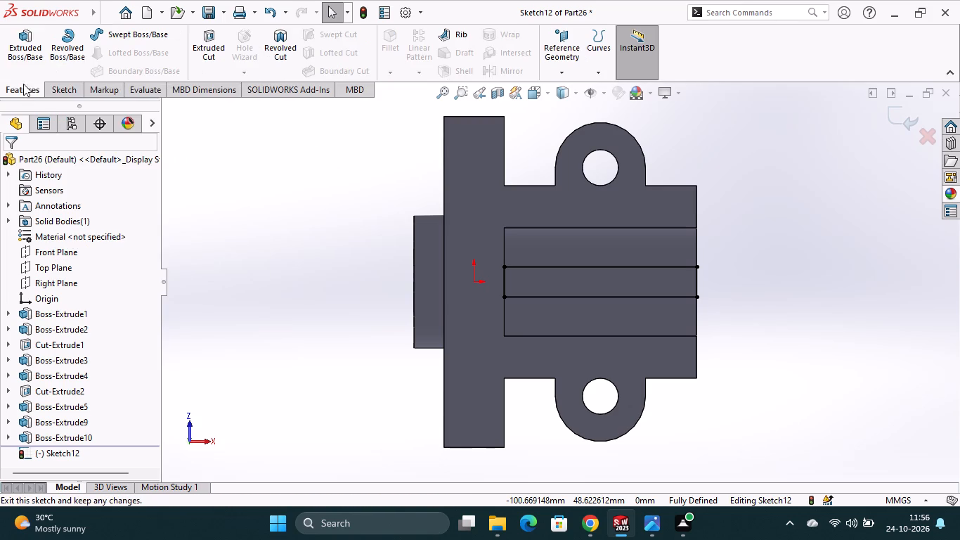
pyautogui.click(25, 56)
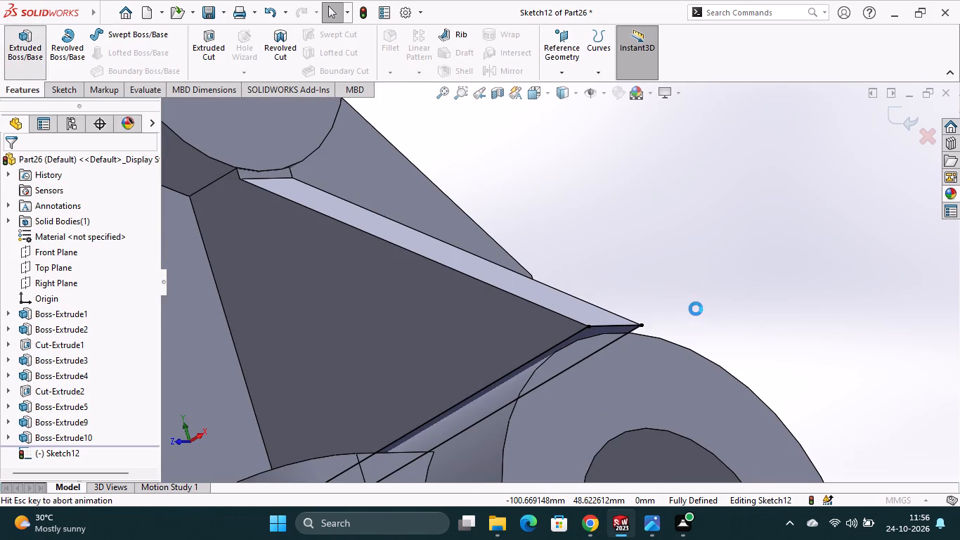
pyautogui.moveTo(673, 279); pyautogui.dragTo(701, 287, button='middle')
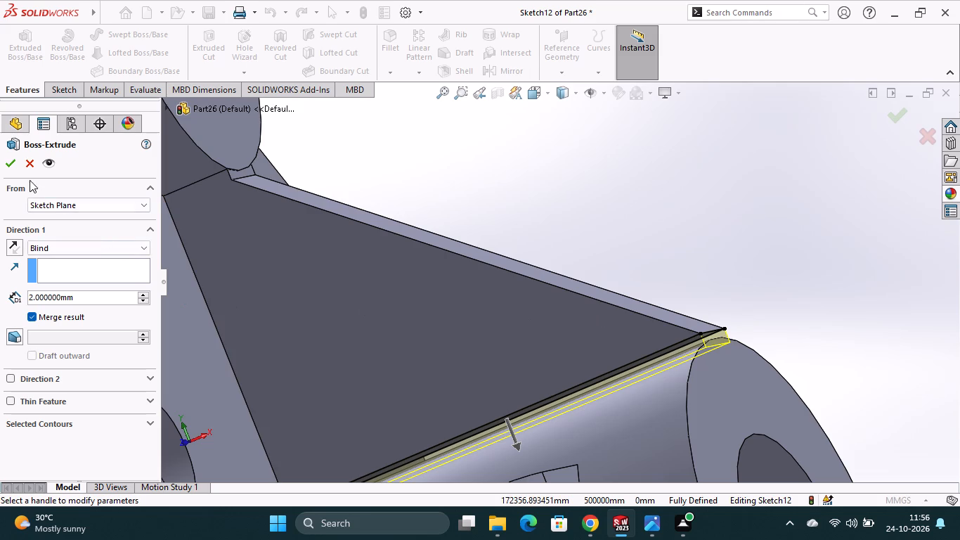
pyautogui.click(12, 163)
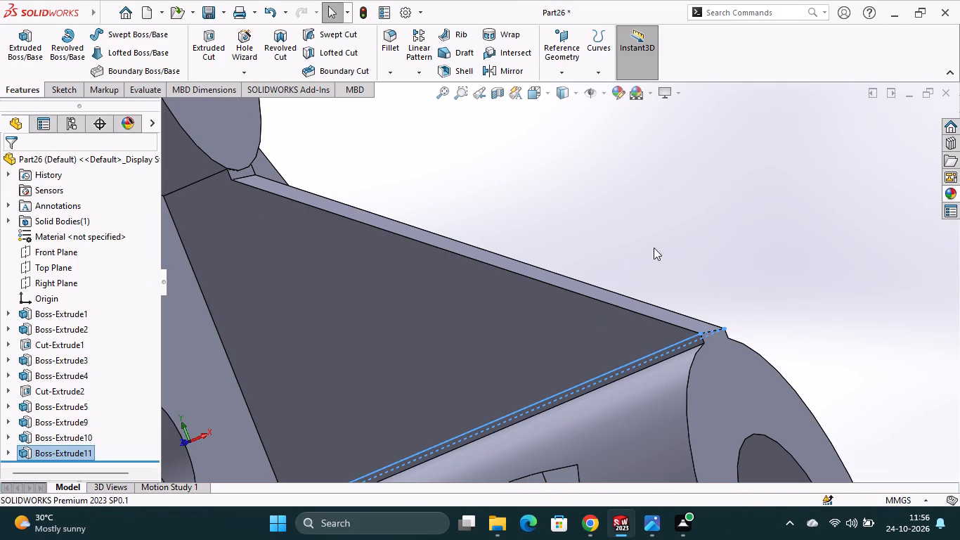
# Examine the rib's joint with the half-cylinder from several angles, finishing with the whole part in isometric view.
pyautogui.click(725, 267)
pyautogui.moveTo(725, 286); pyautogui.dragTo(726, 321, button='middle')
pyautogui.scroll(1, 734, 340)
pyautogui.moveTo(712, 354); pyautogui.dragTo(758, 373, button='middle')
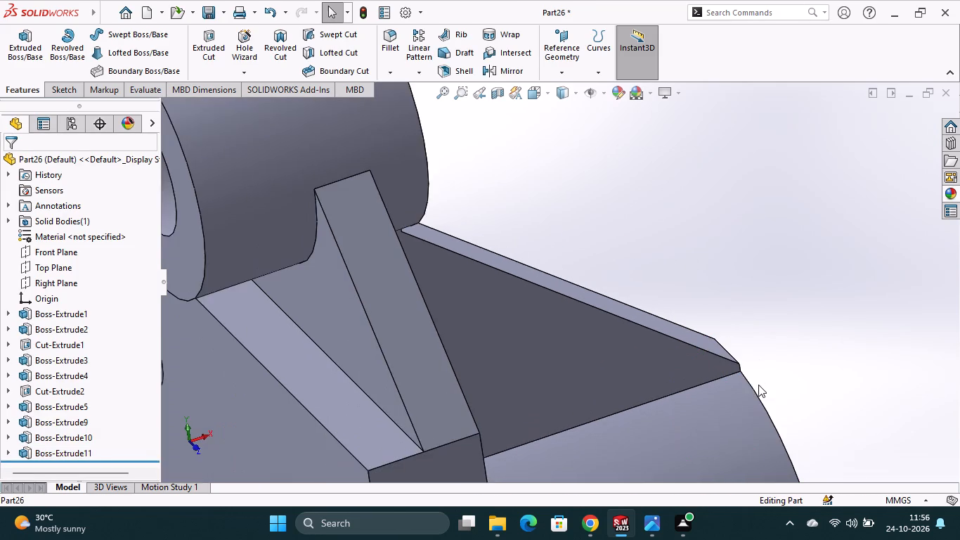
pyautogui.scroll(1, 758, 385)
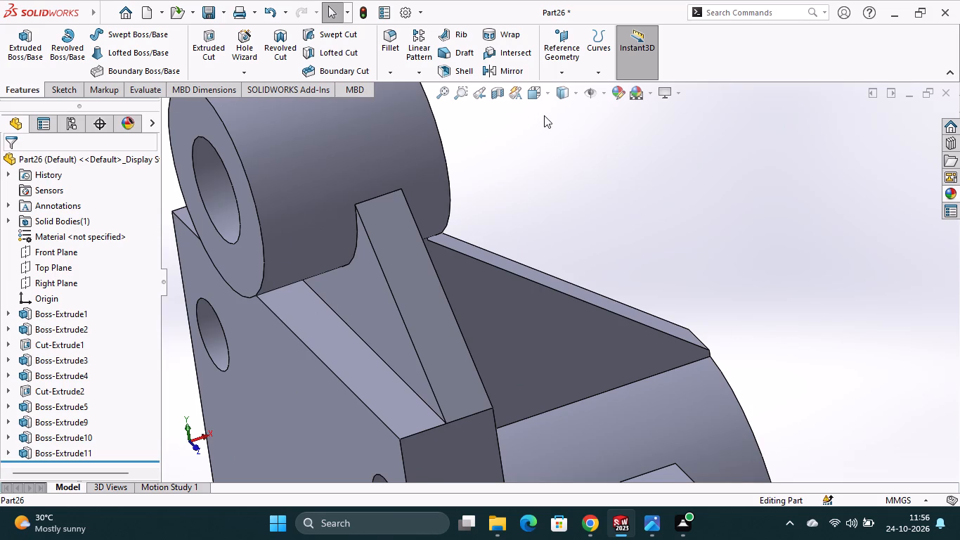
pyautogui.click(551, 95)
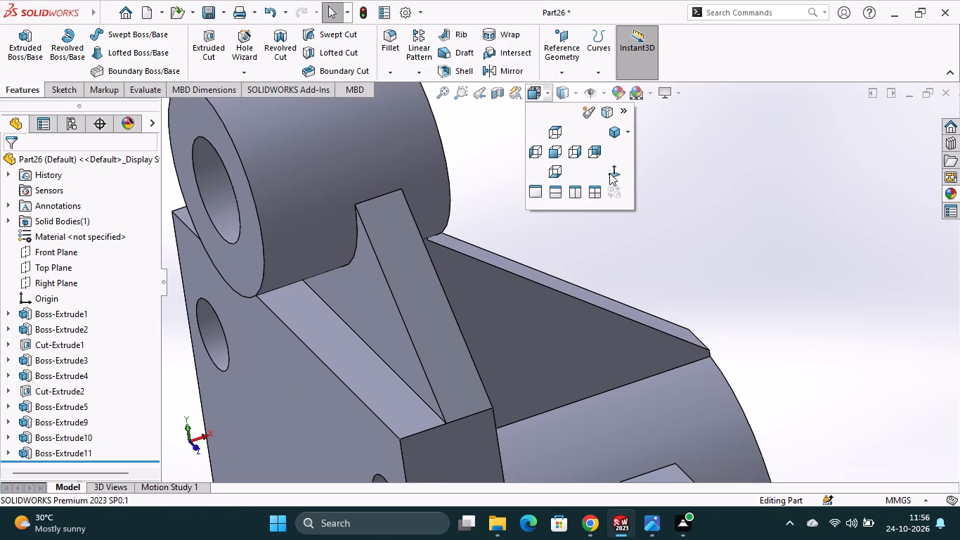
pyautogui.click(611, 136)
pyautogui.scroll(1, 642, 278)
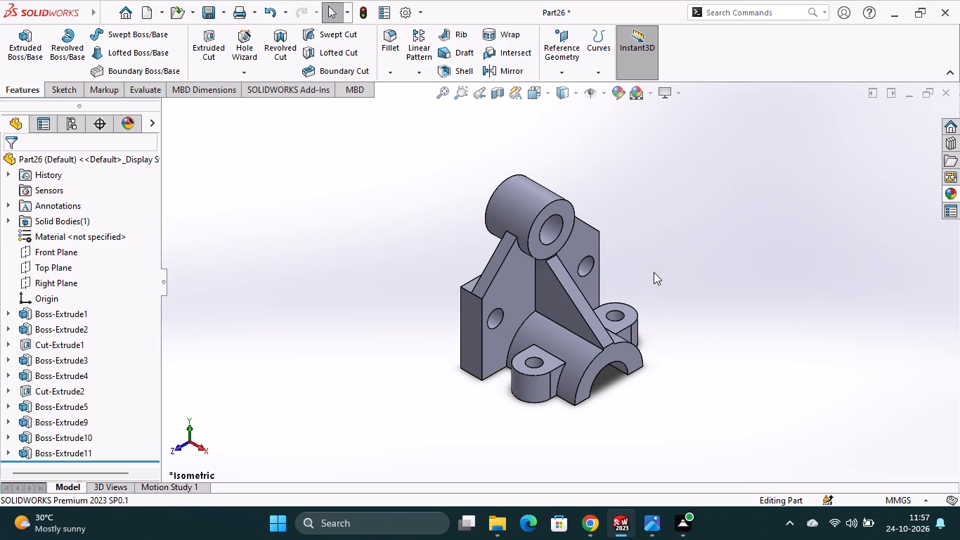
# Save the part as Part81 in the SW Part 2 folder.
pyautogui.hotkey('ctrl', 's')
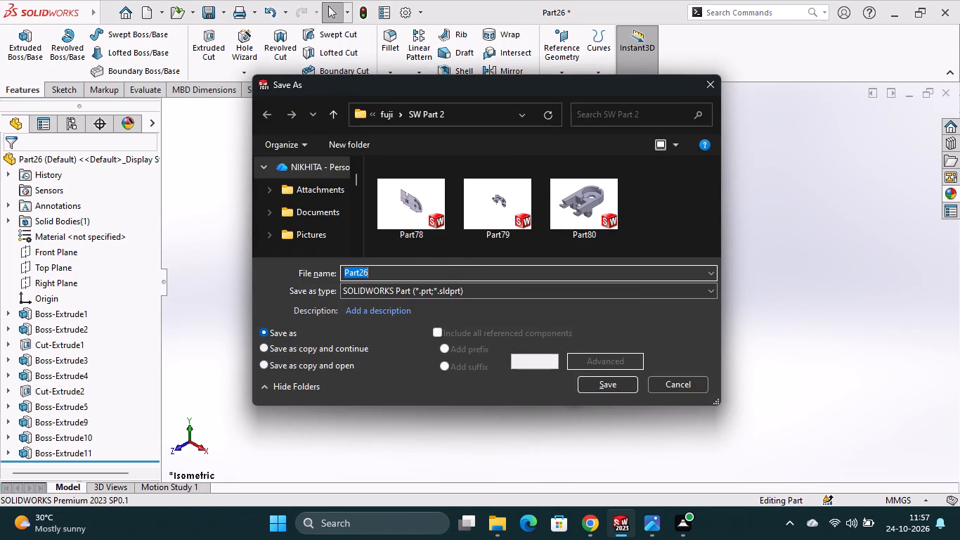
pyautogui.click(400, 274)
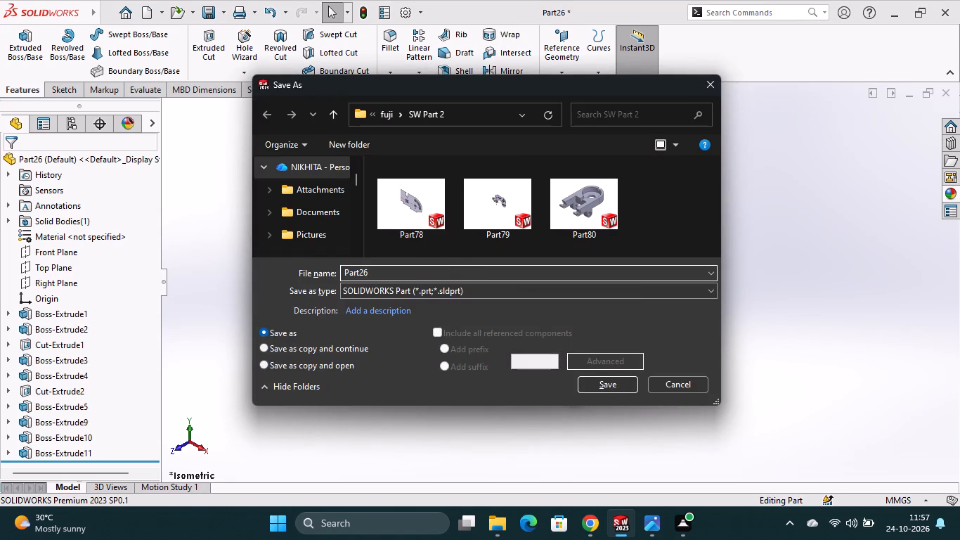
pyautogui.press('BackSpace')
pyautogui.press('BackSpace')
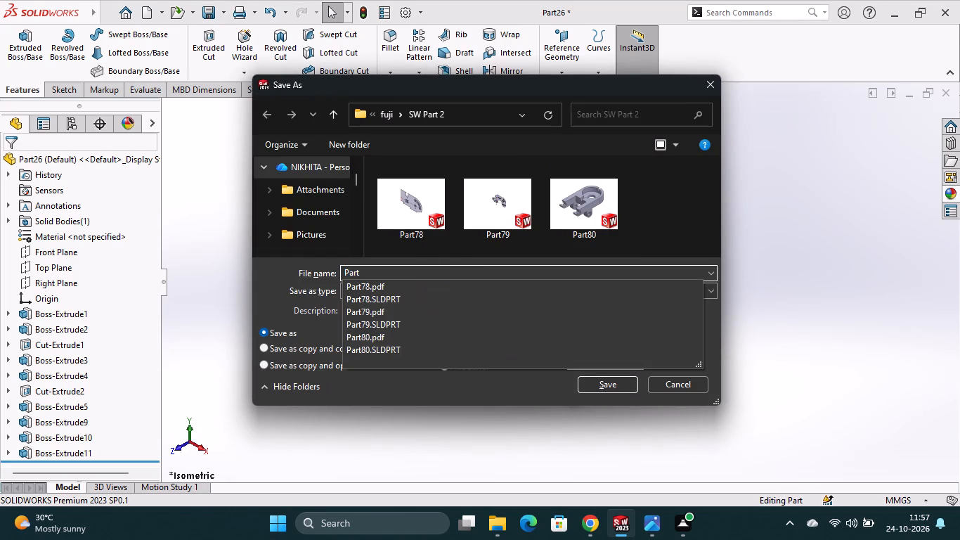
pyautogui.write('81')
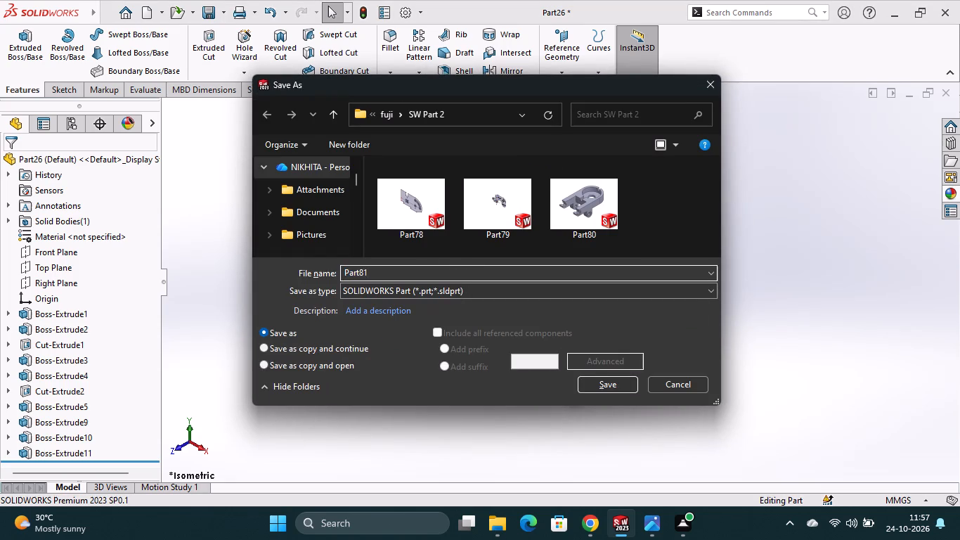
pyautogui.press('Return')
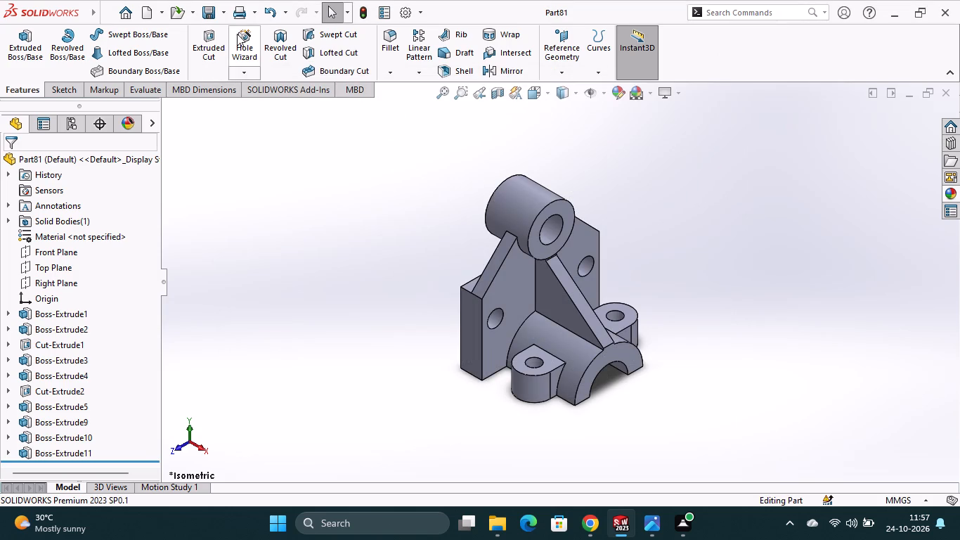
# Save a PDF copy of the part as Part81 in the same folder.
pyautogui.click(224, 15)
pyautogui.click(227, 47)
pyautogui.click(562, 293)
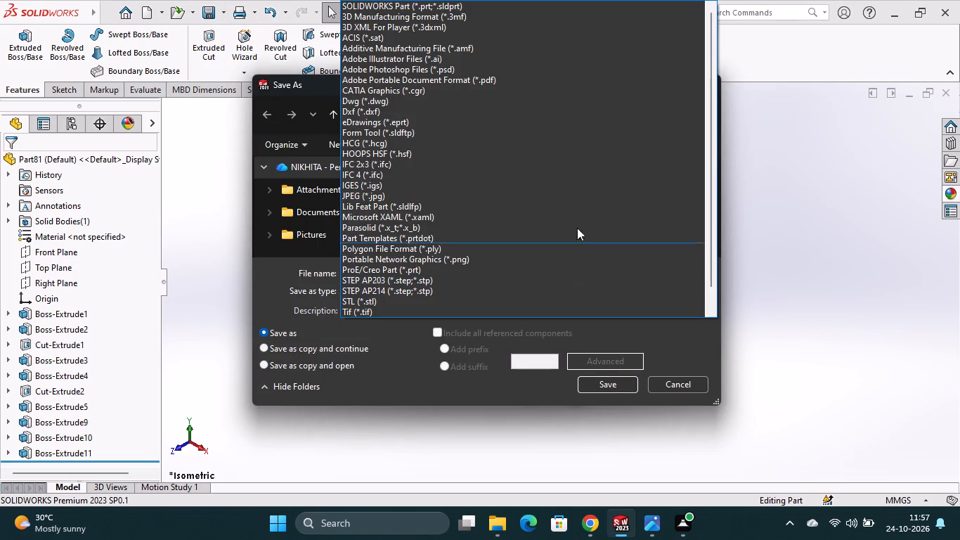
pyautogui.click(512, 82)
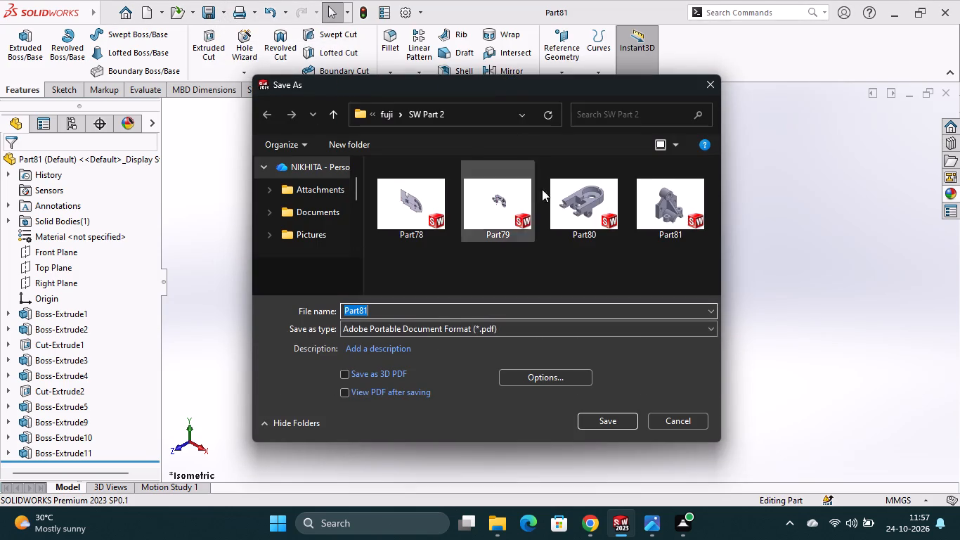
pyautogui.click(610, 421)
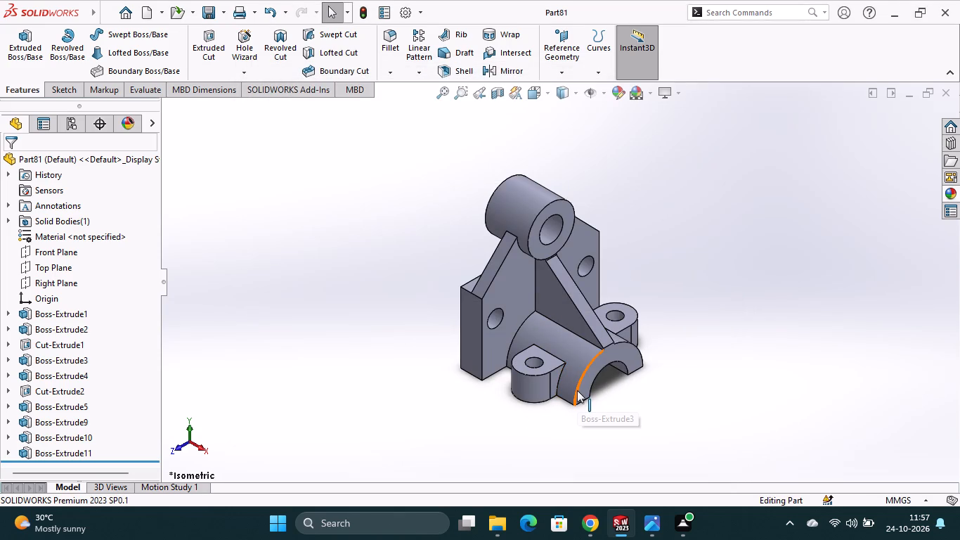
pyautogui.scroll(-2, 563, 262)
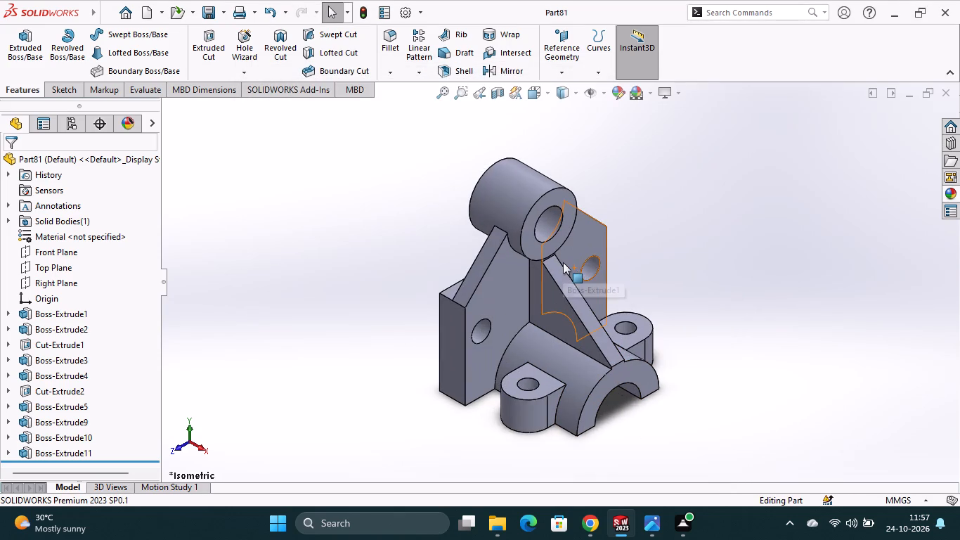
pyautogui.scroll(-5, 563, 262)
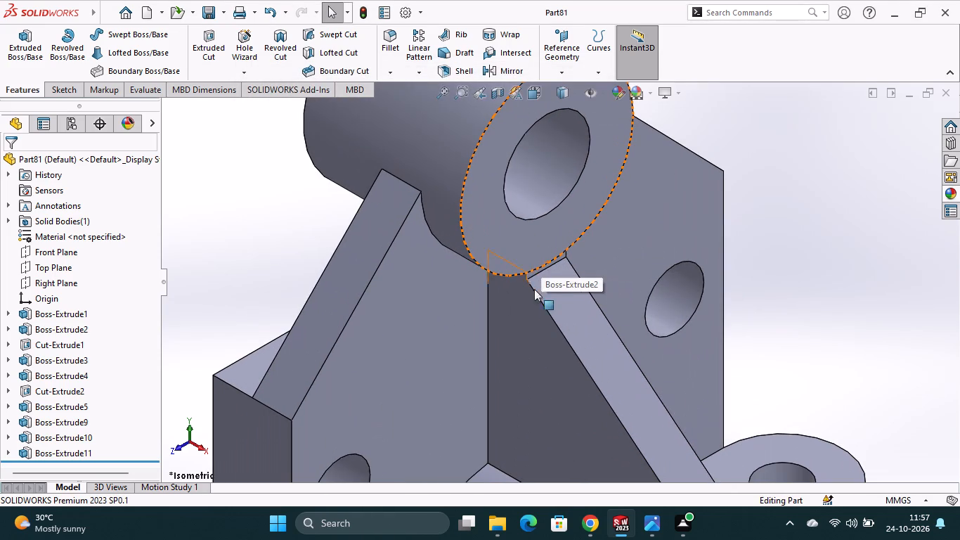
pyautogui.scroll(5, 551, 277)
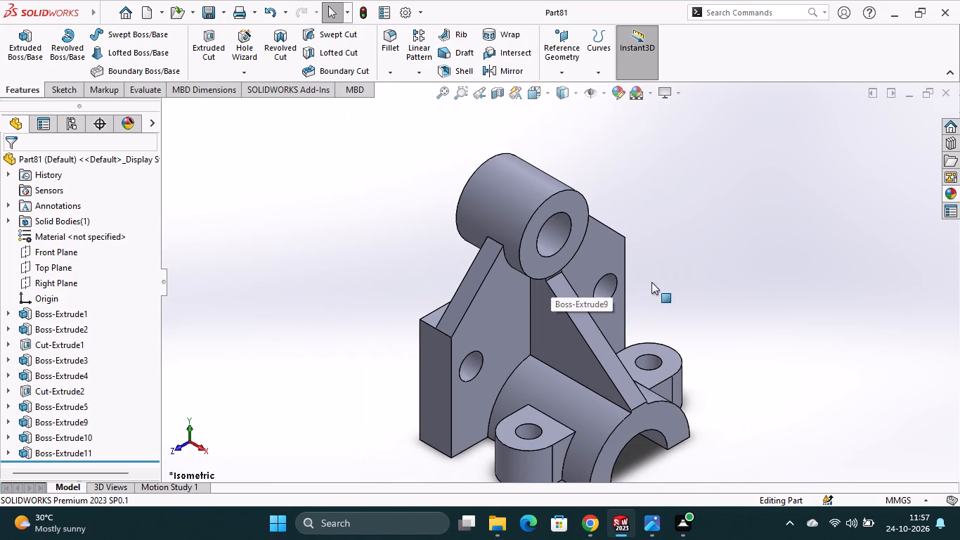